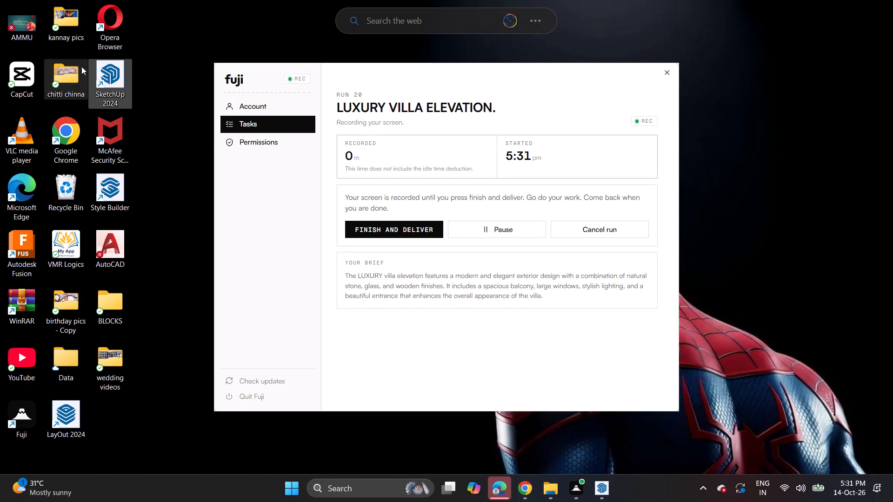
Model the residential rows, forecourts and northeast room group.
Launch SketchUp 2024 from the desktop and bring its welcome window to the front.
double_click(103, 76)
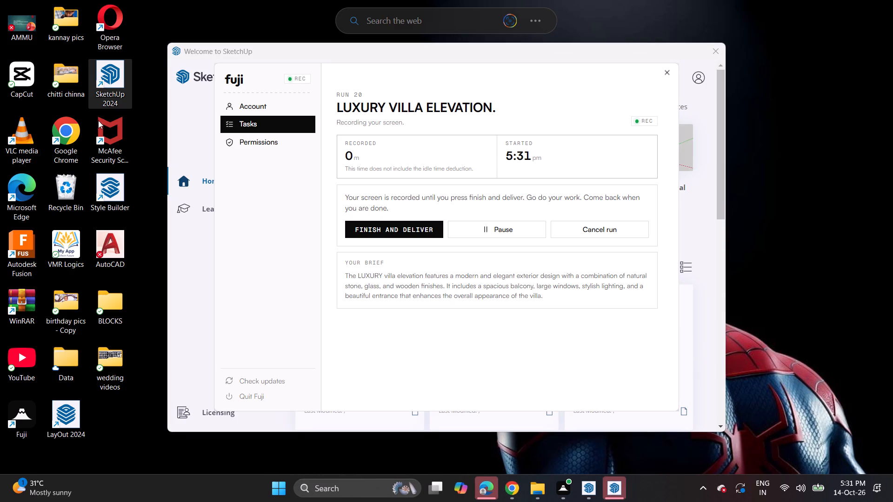
left_click(196, 141)
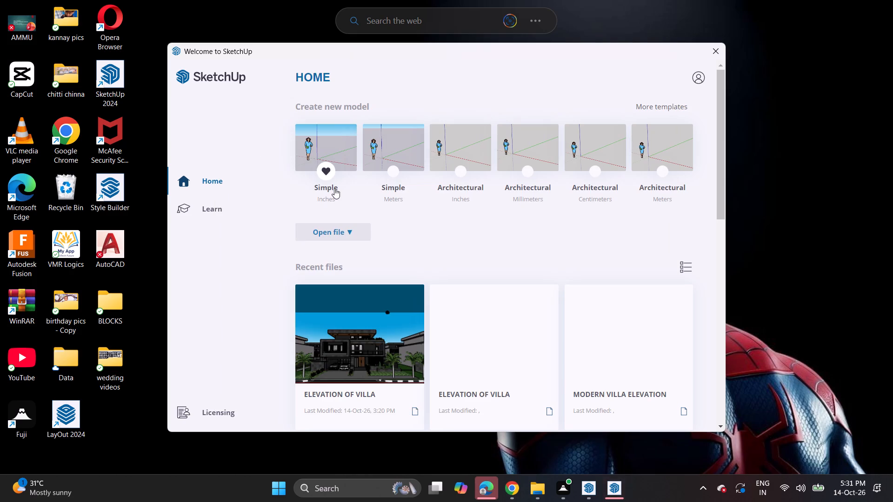
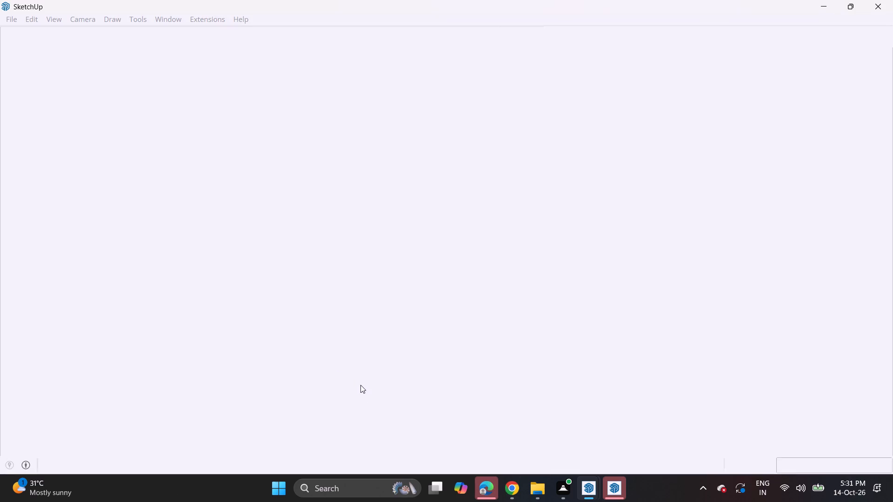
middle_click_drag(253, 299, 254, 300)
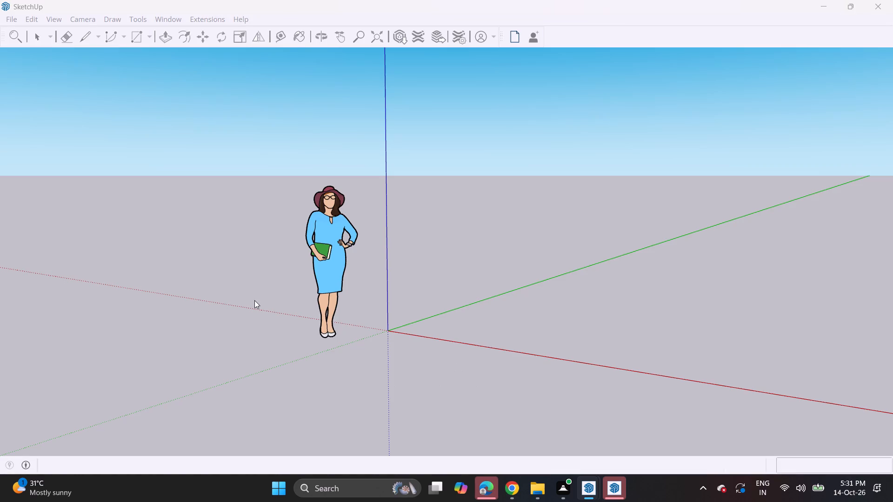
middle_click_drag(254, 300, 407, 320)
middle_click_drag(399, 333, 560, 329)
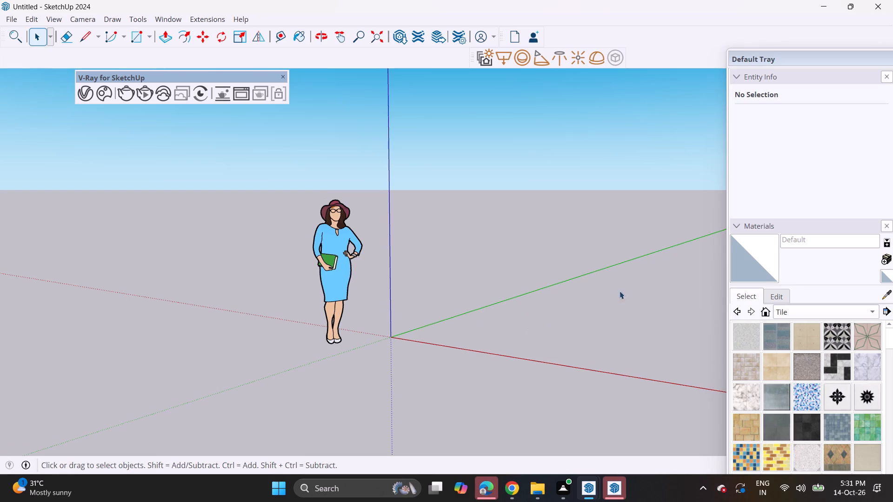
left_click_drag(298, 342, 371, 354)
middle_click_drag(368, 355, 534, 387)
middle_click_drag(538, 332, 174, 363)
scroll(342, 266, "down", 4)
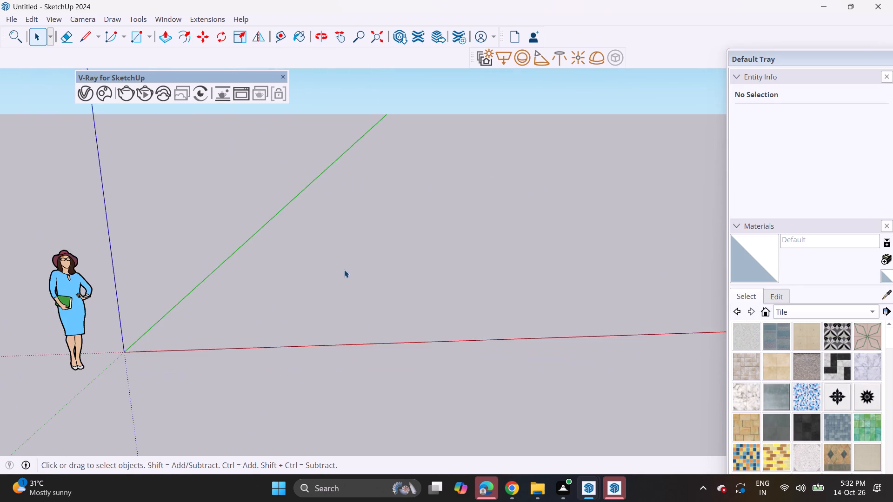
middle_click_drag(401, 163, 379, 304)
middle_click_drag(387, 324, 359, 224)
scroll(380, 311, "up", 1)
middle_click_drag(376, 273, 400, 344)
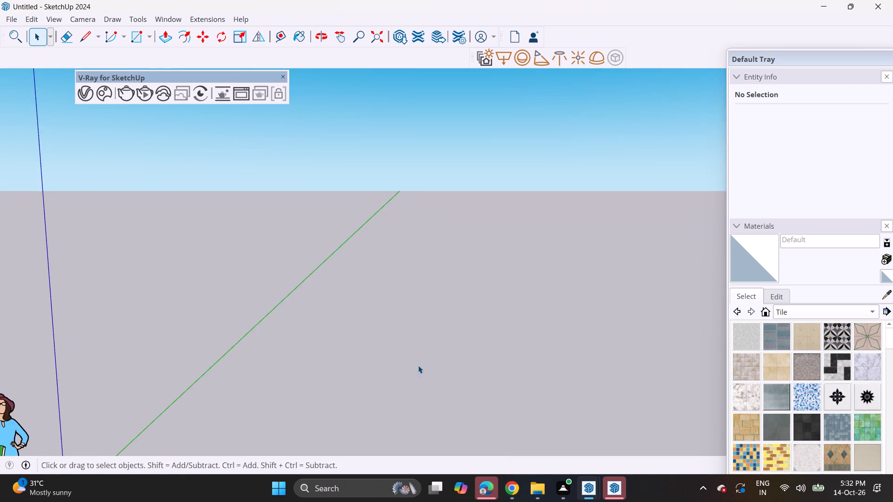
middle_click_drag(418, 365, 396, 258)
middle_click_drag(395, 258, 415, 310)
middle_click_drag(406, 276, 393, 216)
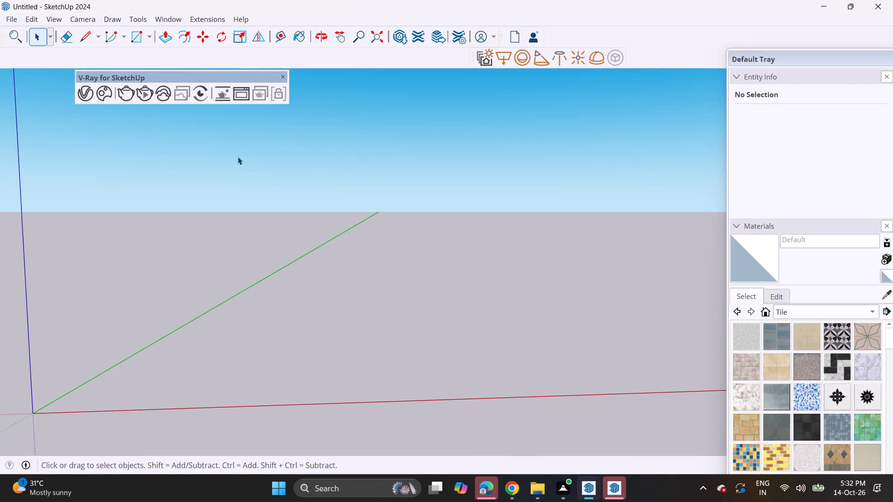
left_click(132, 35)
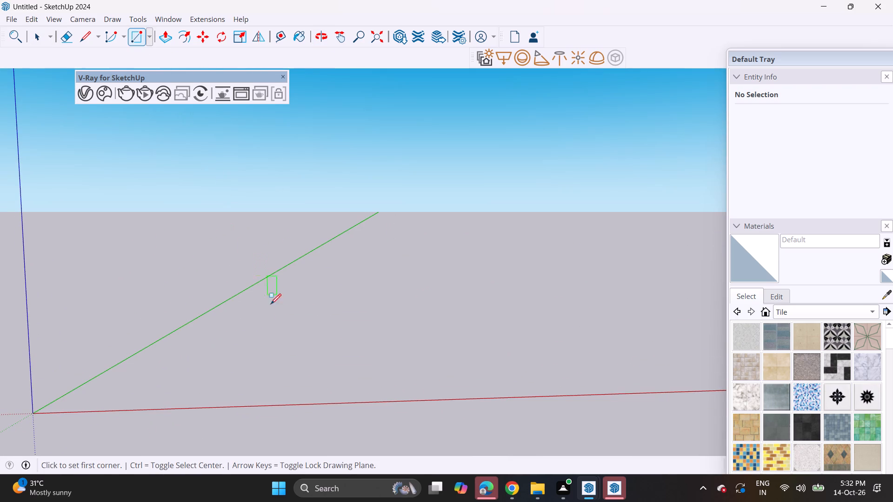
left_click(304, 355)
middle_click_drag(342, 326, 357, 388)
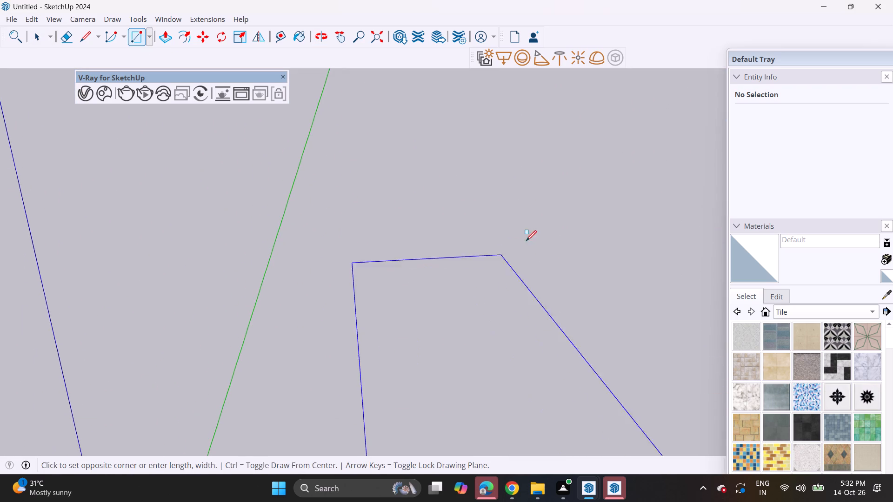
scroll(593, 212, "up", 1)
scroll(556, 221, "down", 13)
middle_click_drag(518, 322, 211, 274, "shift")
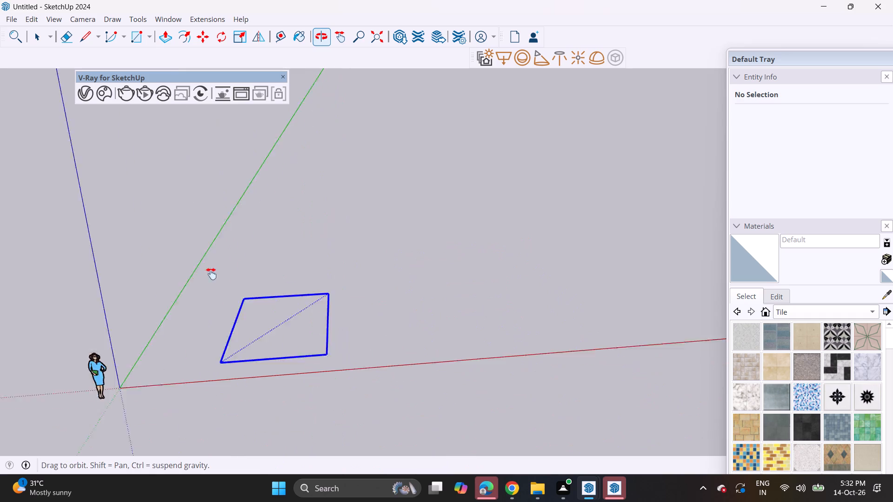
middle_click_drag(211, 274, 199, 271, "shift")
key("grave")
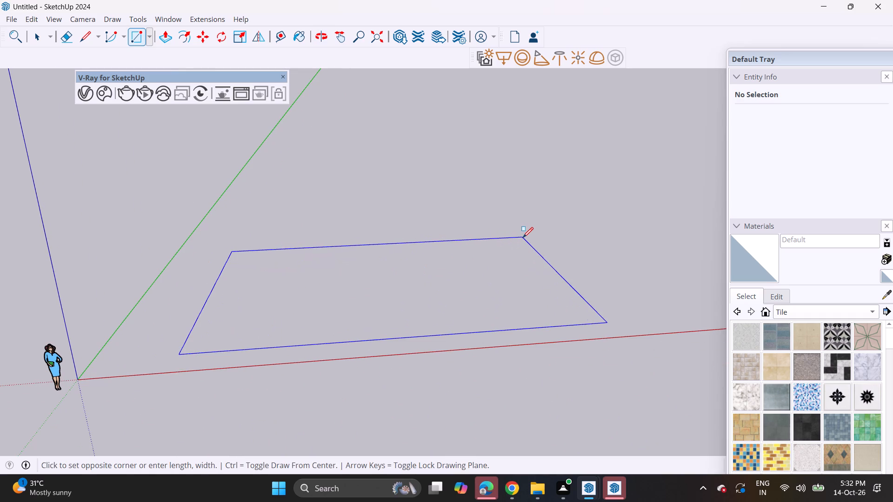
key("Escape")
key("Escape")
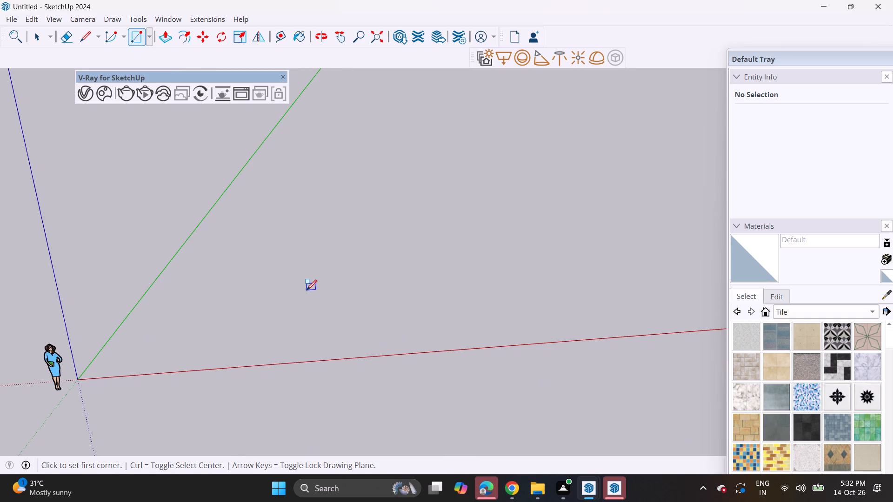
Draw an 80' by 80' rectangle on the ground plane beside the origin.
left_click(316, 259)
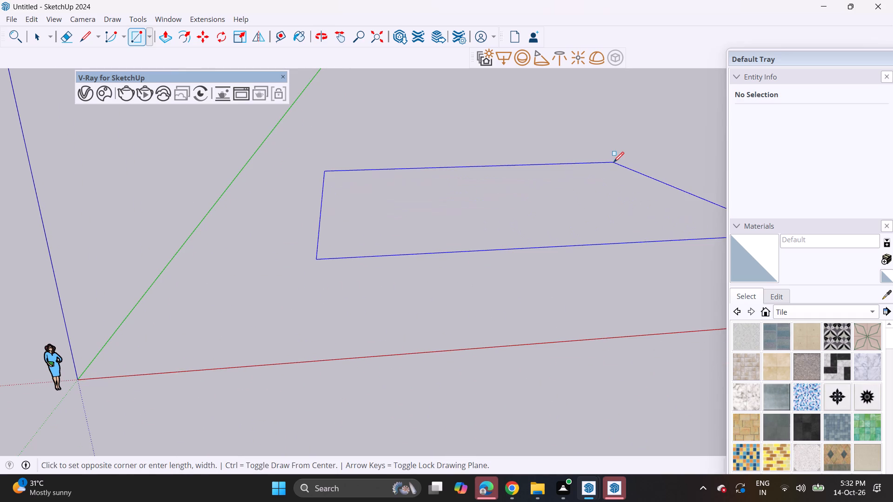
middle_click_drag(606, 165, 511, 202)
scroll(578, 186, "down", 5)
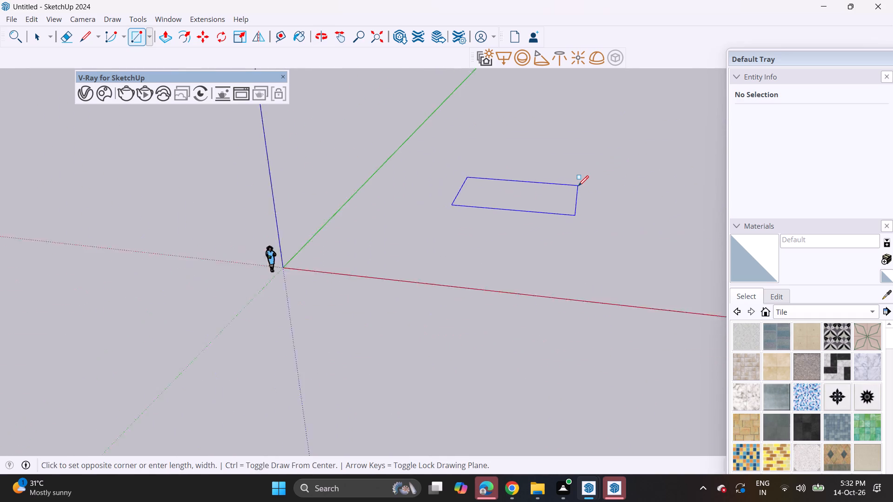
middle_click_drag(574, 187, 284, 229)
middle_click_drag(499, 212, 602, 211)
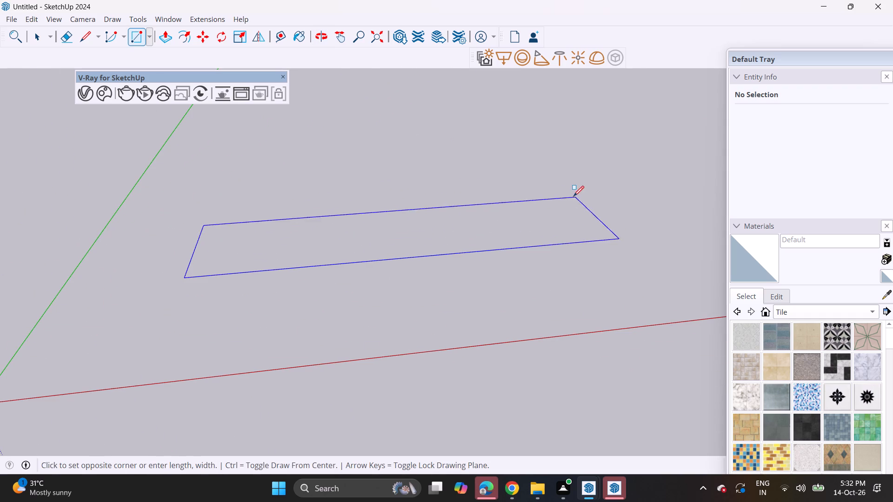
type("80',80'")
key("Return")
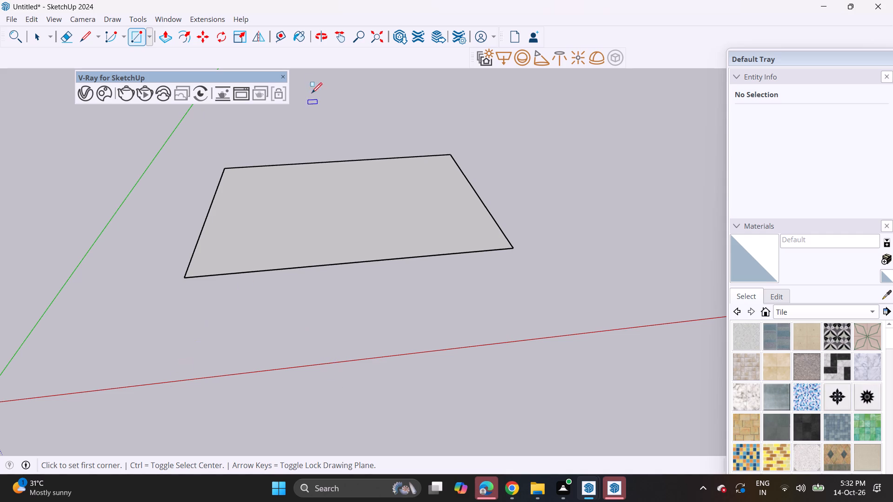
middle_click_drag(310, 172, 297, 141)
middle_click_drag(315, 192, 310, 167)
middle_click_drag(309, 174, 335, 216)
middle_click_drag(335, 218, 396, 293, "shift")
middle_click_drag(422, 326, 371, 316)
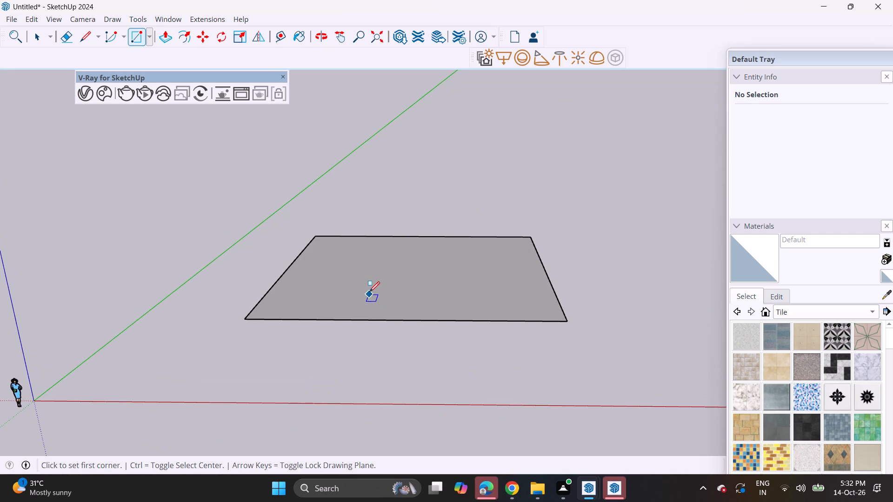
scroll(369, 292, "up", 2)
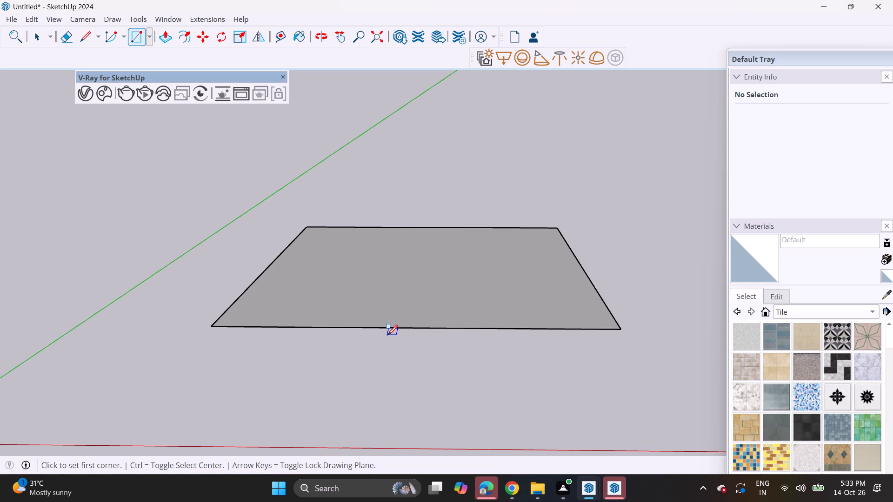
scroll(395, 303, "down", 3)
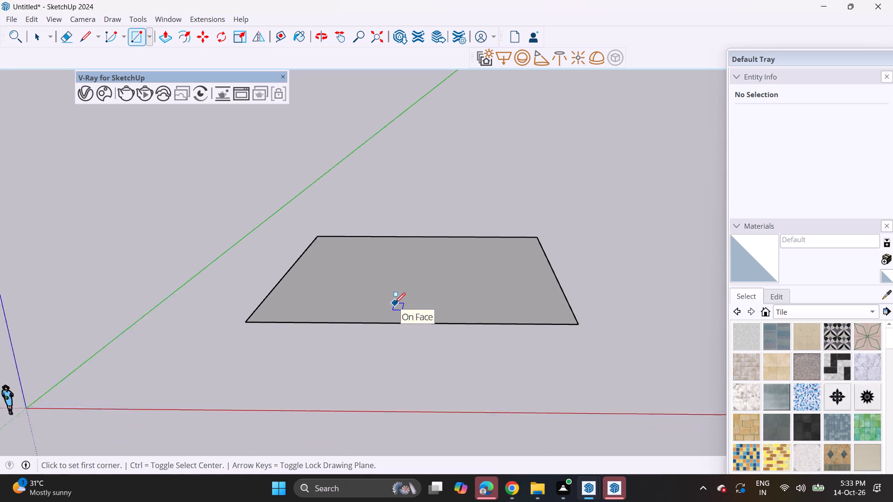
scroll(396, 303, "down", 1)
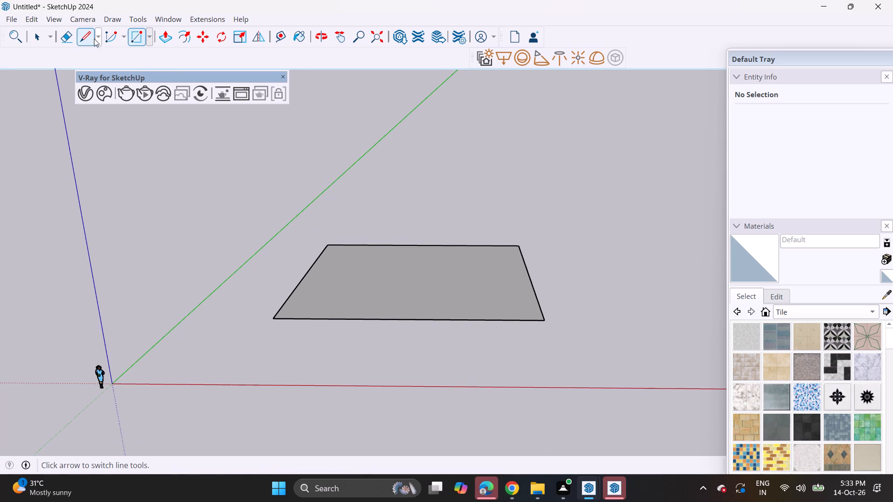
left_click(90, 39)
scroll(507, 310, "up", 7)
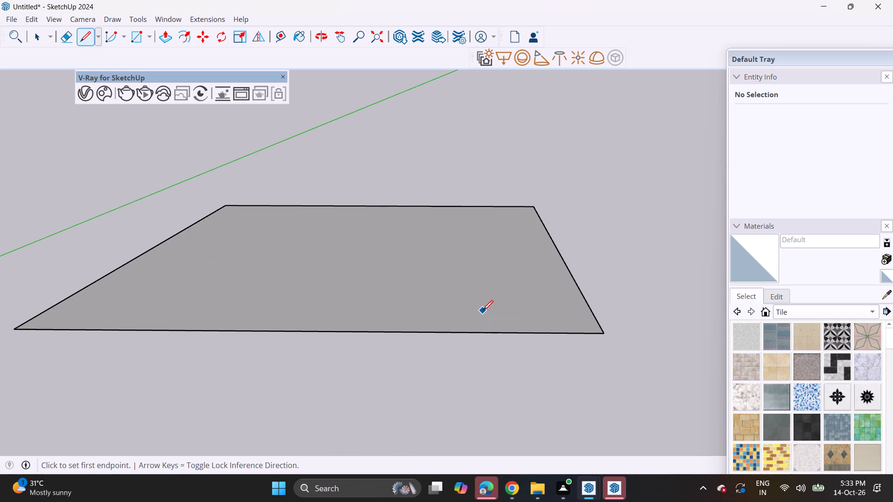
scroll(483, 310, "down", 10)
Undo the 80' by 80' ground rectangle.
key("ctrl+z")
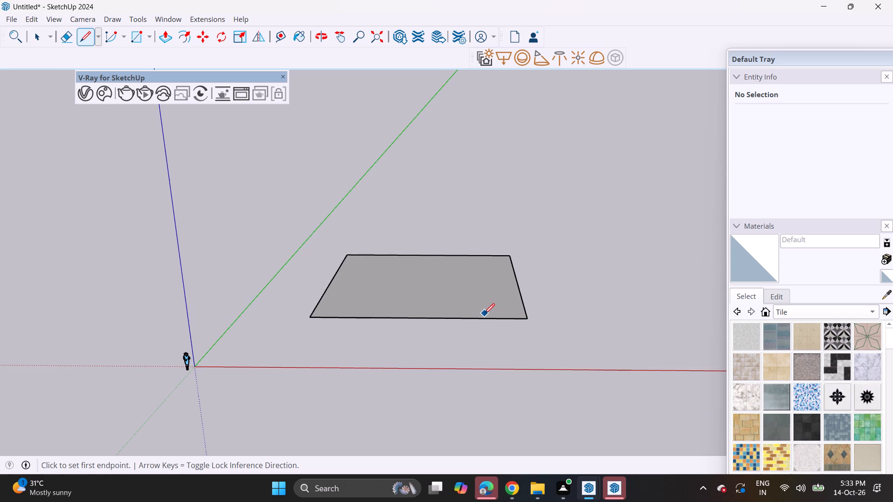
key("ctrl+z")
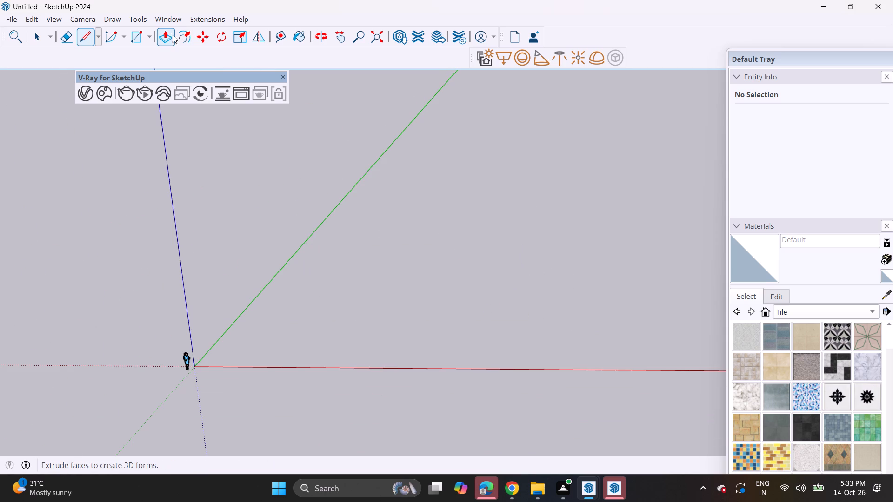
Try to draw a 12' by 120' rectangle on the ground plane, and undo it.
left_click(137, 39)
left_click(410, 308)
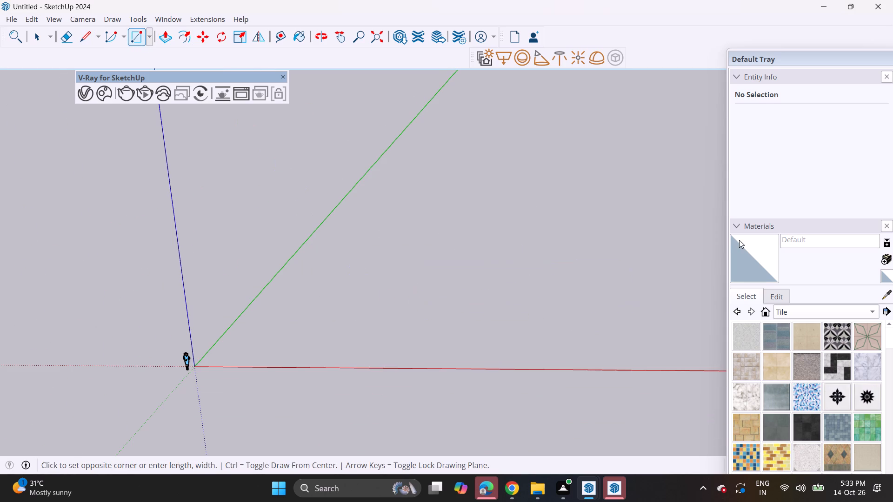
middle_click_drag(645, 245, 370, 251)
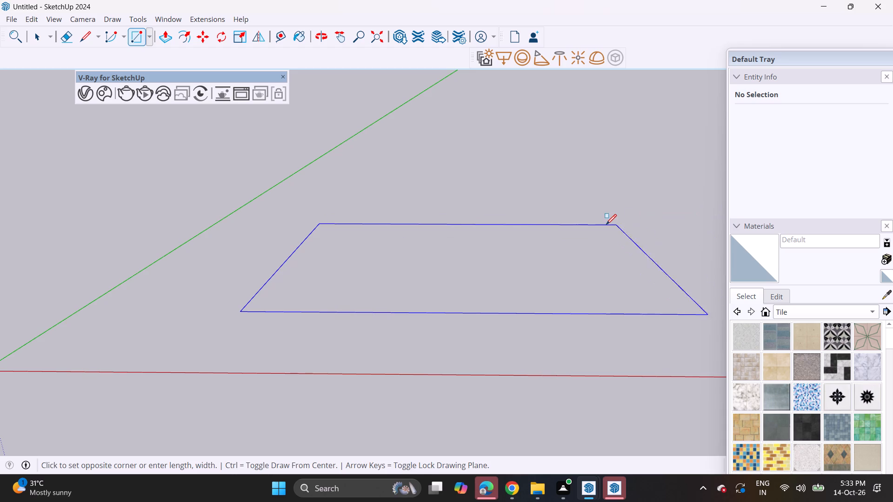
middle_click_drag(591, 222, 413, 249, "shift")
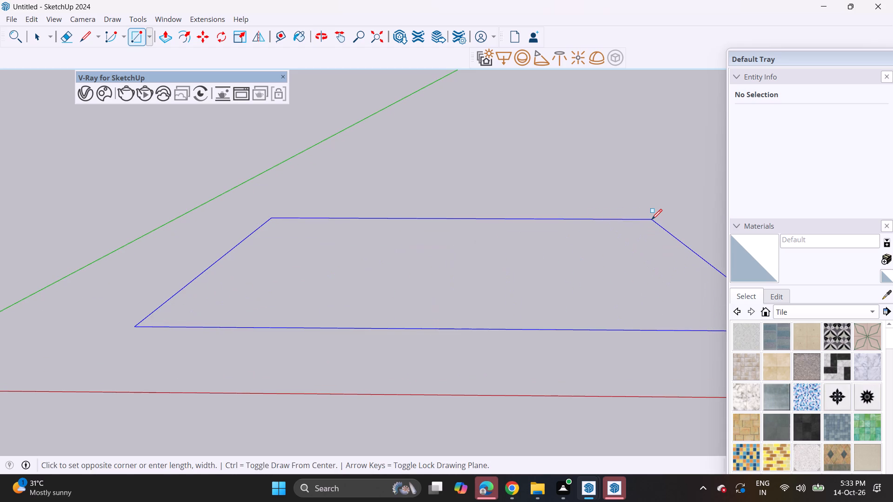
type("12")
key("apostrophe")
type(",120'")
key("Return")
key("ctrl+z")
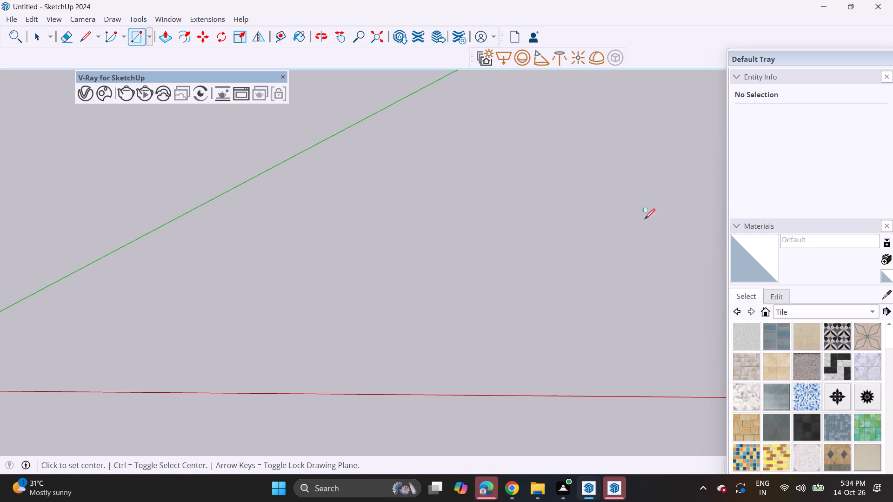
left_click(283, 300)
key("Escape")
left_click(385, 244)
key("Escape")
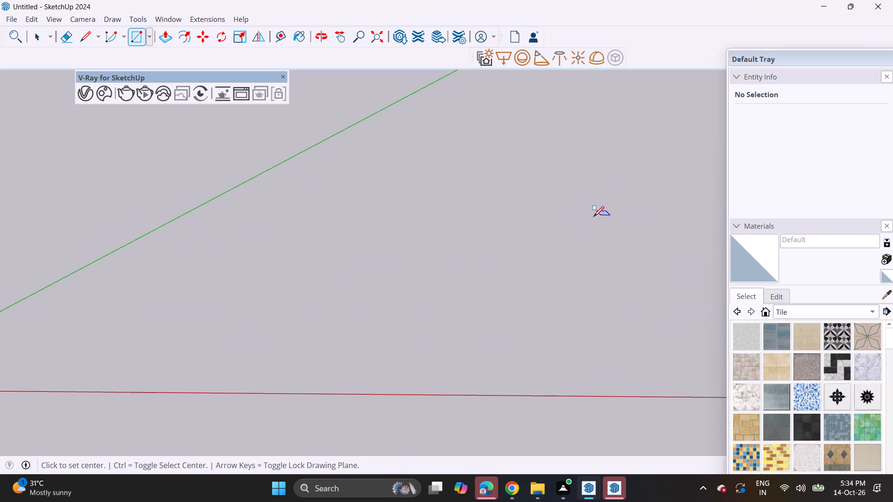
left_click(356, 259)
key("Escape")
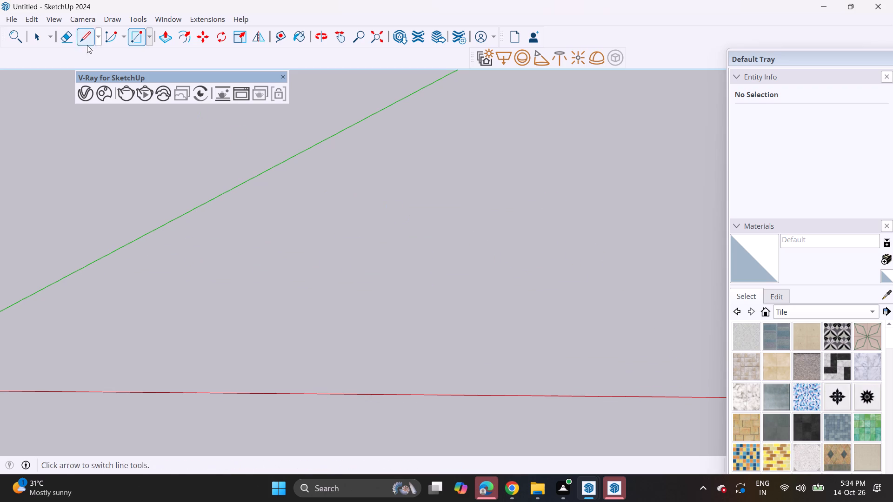
Draw a 120' by 120' corner-to-corner rectangle on the ground plane as the villa's base.
left_click(132, 38)
left_click(118, 37)
left_click(138, 38)
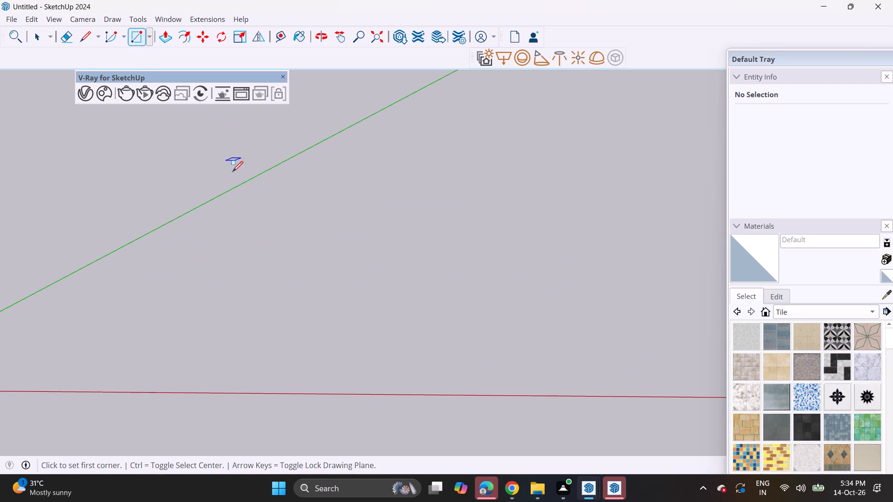
left_click(312, 279)
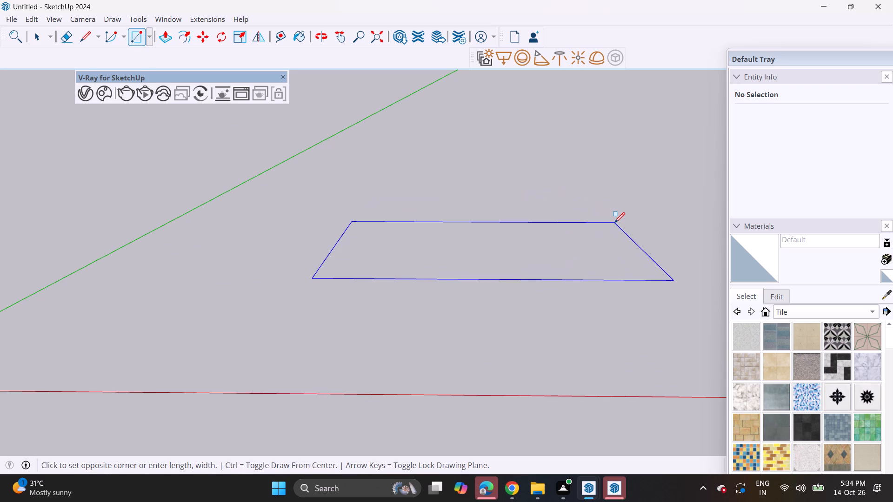
type("120")
type("',")
type("120'")
key("Return")
scroll(470, 312, "up", 6)
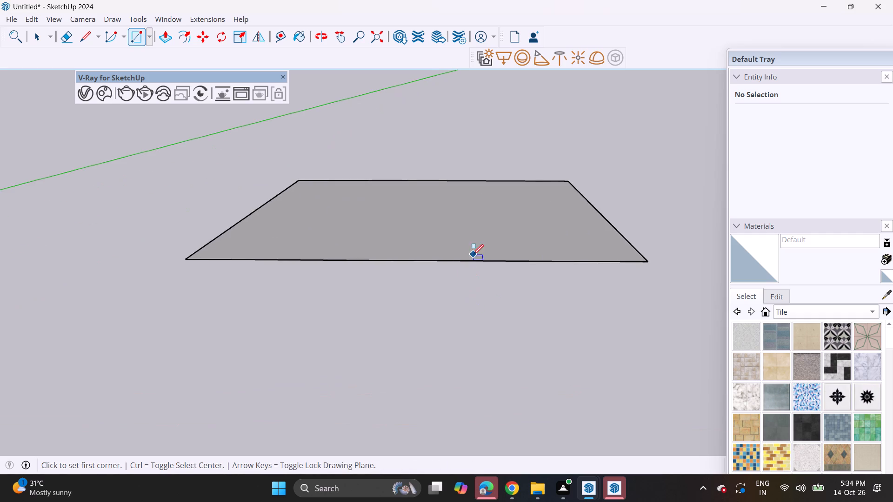
scroll(473, 255, "up", 2)
key("space")
type(";")
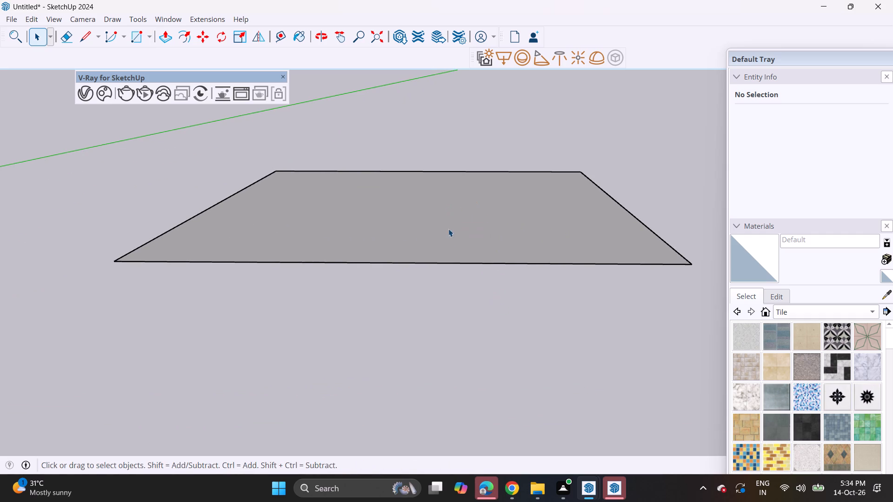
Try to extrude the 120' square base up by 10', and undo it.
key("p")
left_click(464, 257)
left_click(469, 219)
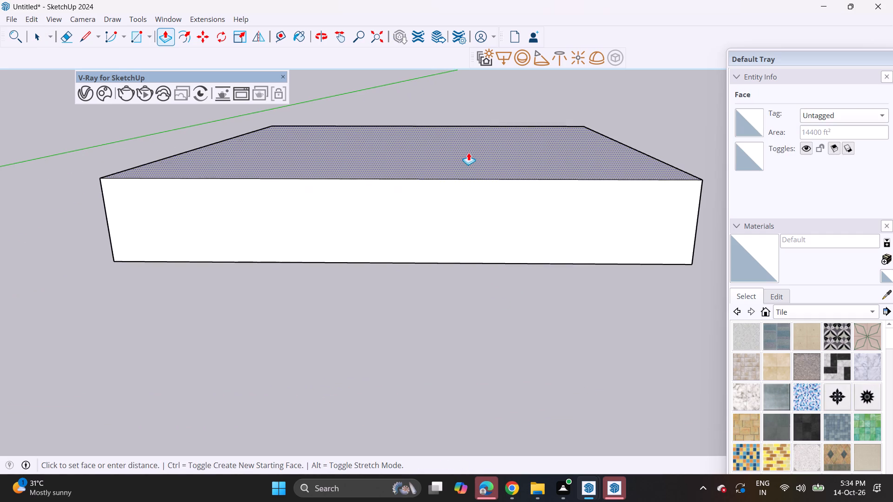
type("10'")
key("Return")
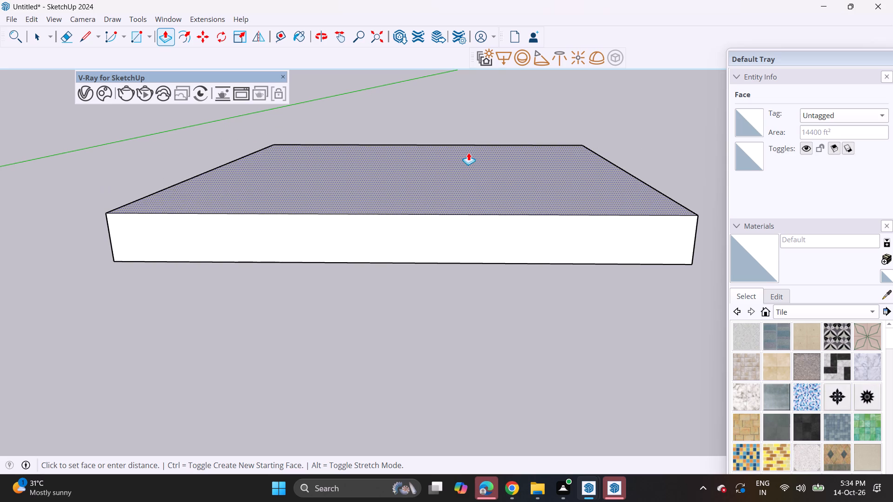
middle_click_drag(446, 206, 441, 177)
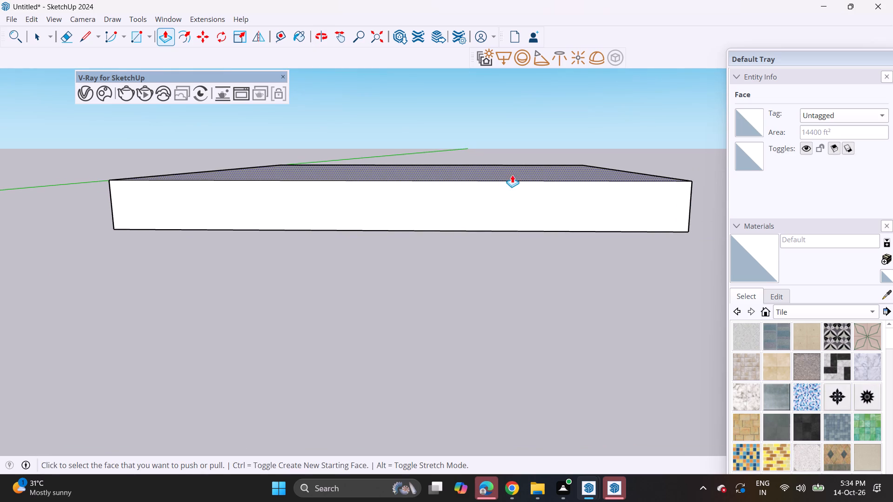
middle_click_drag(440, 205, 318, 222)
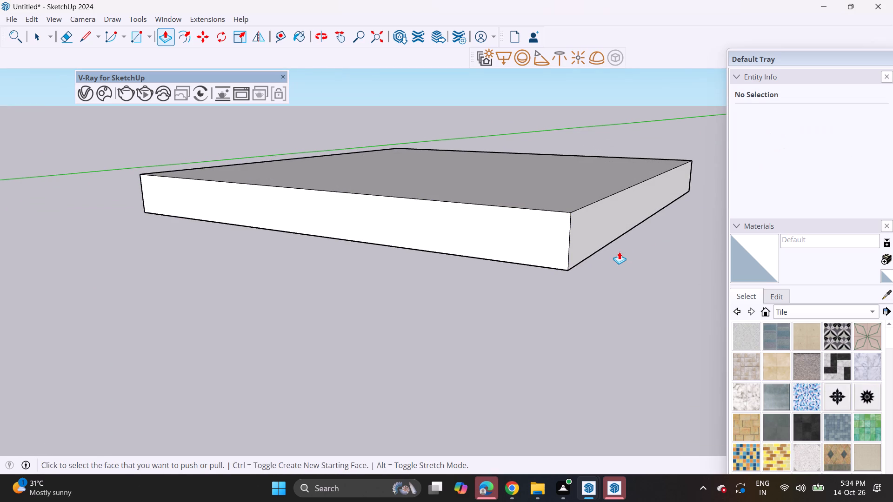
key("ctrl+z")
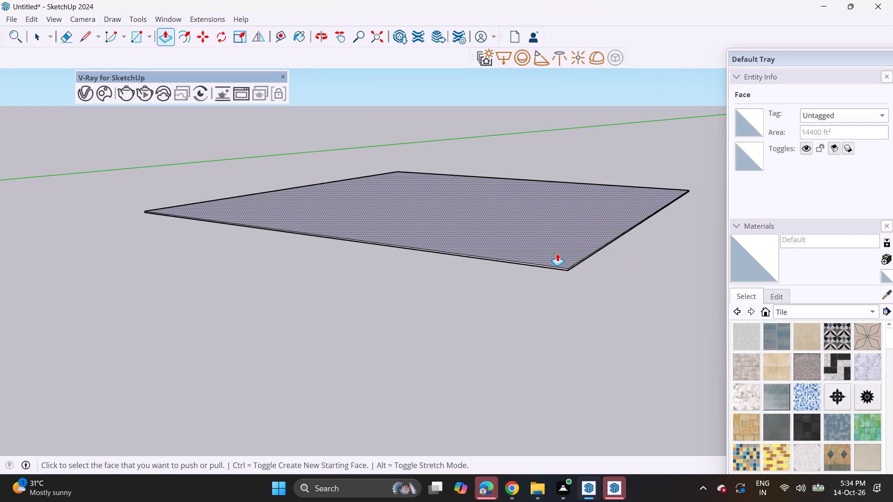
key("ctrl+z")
Extrude the 120' square base face up by 10' with Push/Pull.
left_click(556, 251)
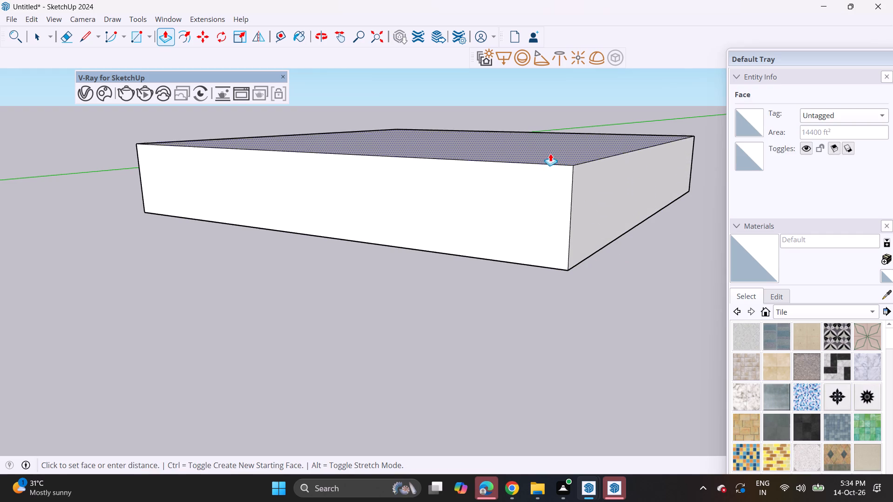
type("10'")
key("Return")
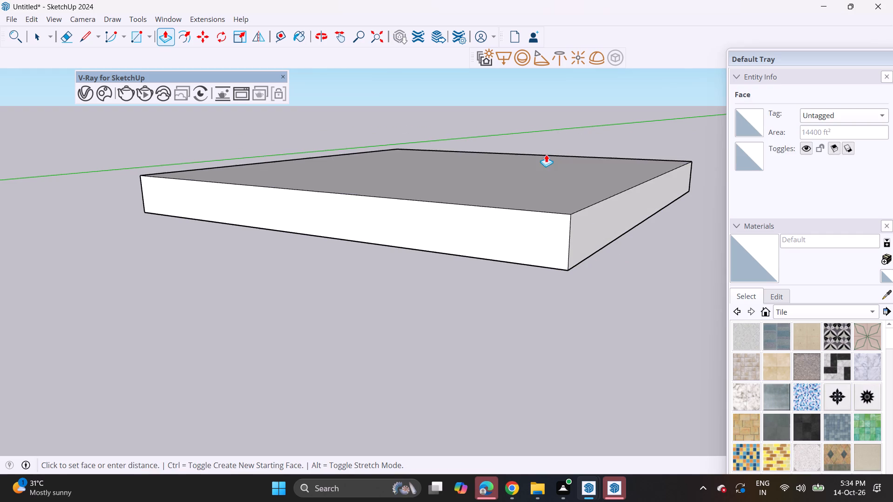
Push one side face of the 10' high block inward, narrowing its front face to about 744 ft².
left_click(600, 218)
middle_click_drag(332, 207, 513, 200)
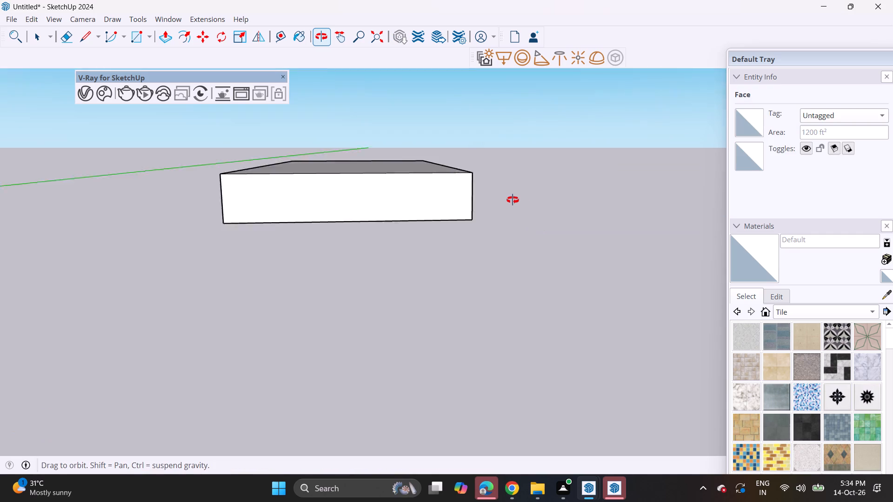
middle_click_drag(513, 200, 486, 188)
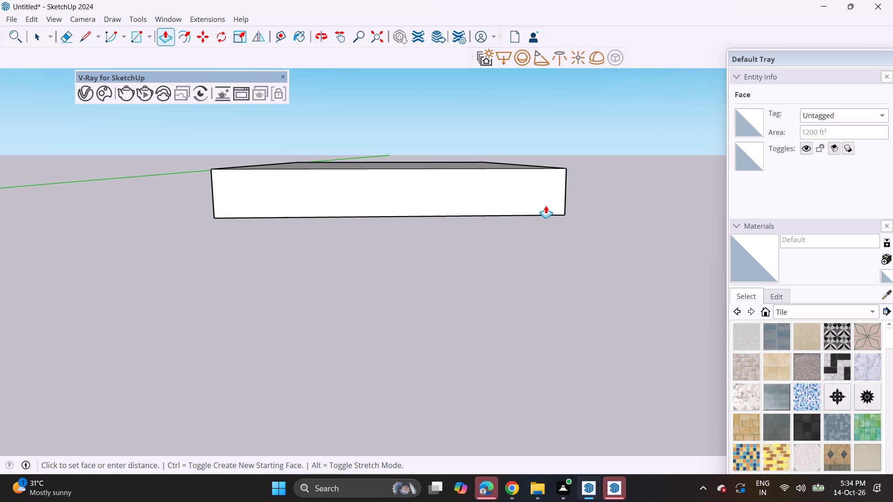
left_click(546, 205)
Push the narrowed block's top face down to leave only a thin slab.
middle_click_drag(506, 185, 506, 234)
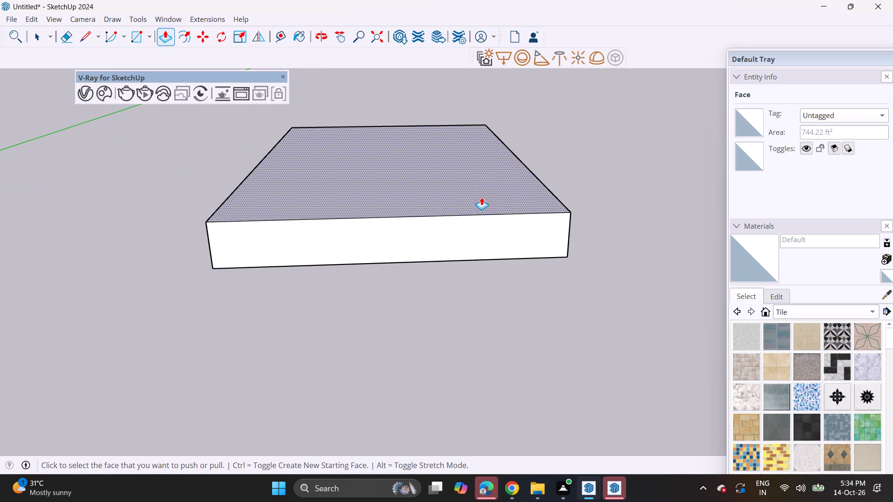
left_click(481, 197)
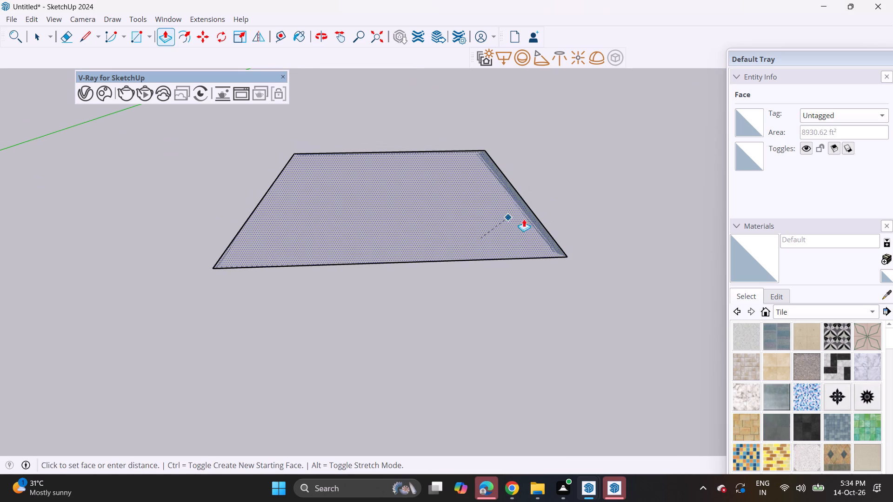
middle_click_drag(546, 229, 513, 191)
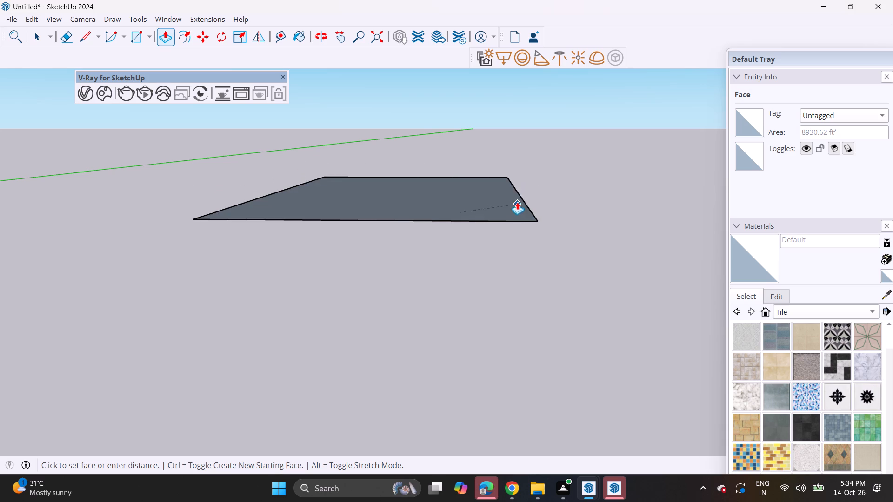
scroll(526, 205, "up", 9)
middle_click_drag(526, 205, 524, 195)
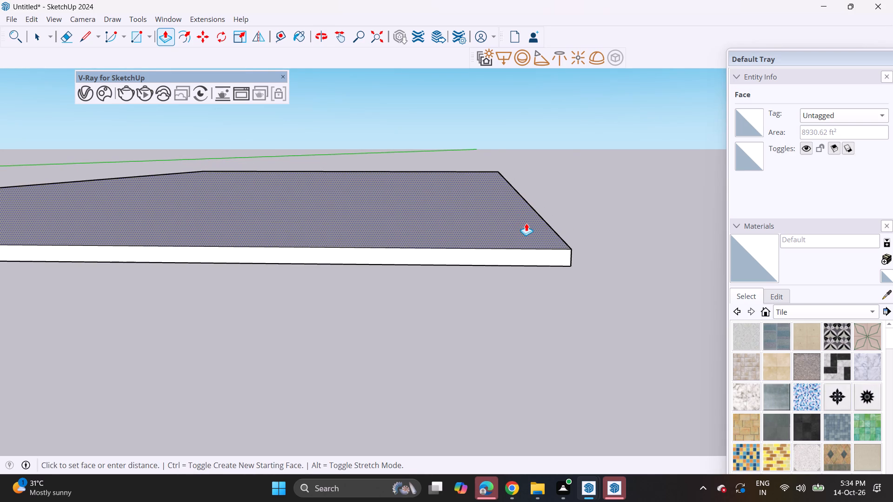
left_click(526, 223)
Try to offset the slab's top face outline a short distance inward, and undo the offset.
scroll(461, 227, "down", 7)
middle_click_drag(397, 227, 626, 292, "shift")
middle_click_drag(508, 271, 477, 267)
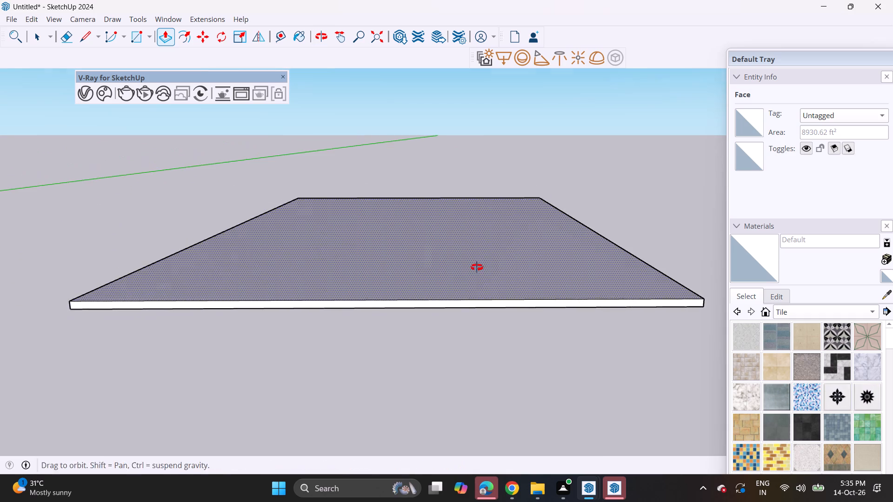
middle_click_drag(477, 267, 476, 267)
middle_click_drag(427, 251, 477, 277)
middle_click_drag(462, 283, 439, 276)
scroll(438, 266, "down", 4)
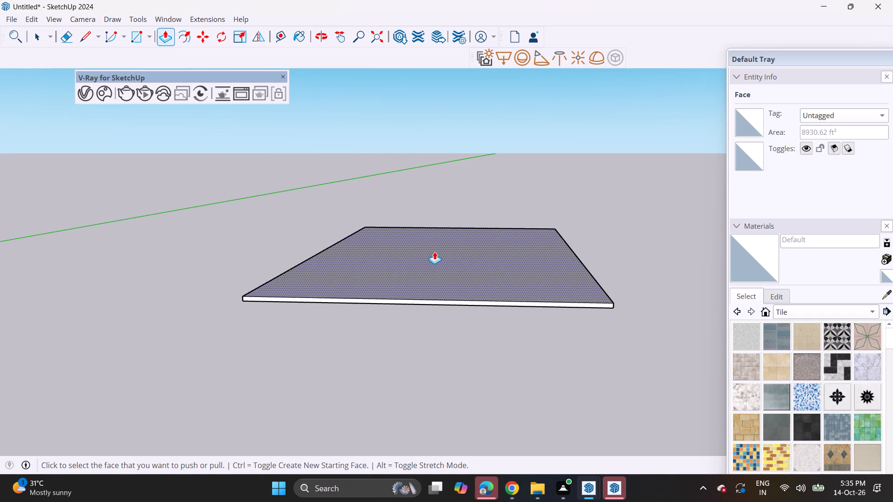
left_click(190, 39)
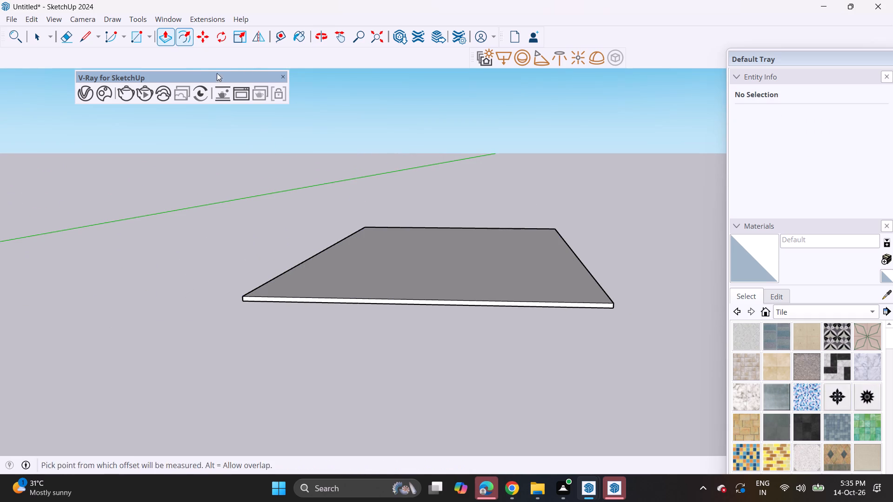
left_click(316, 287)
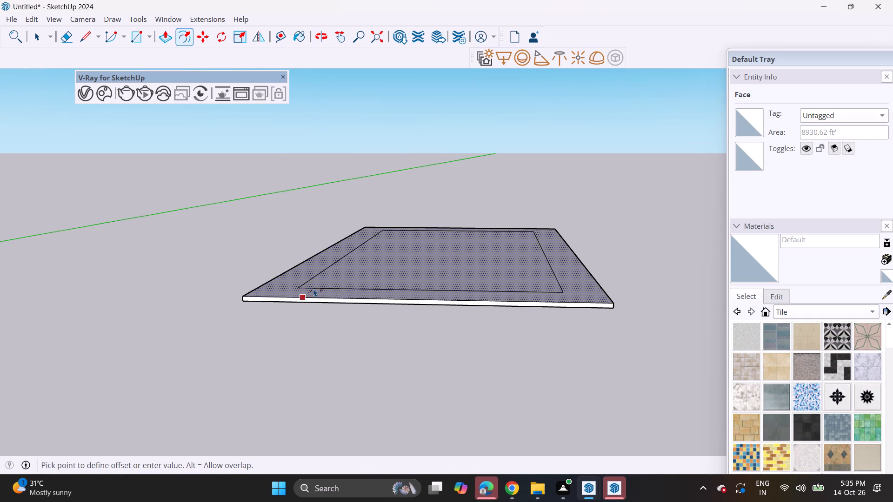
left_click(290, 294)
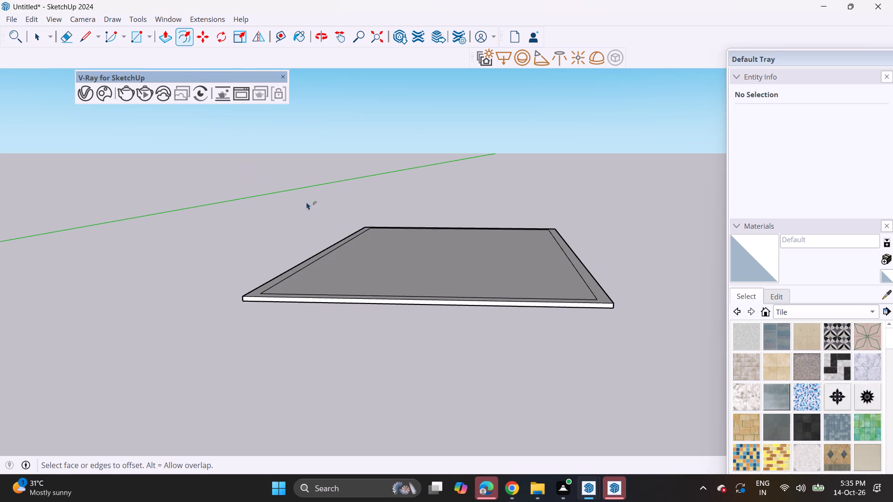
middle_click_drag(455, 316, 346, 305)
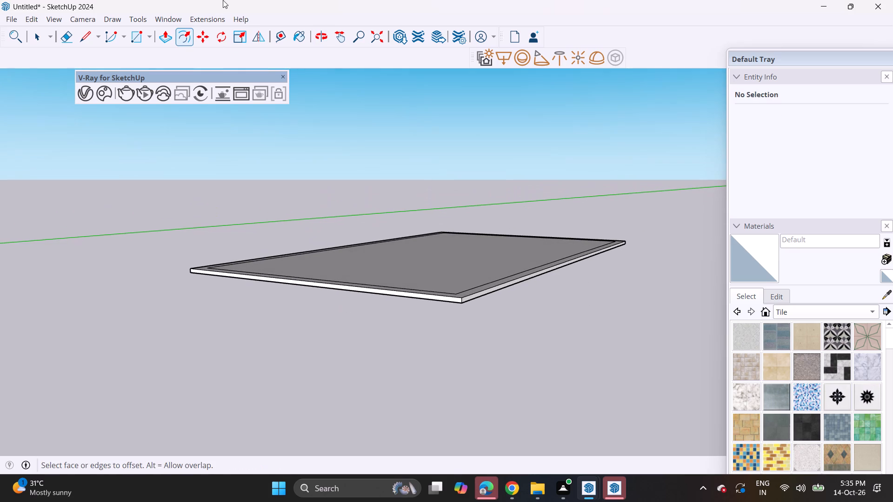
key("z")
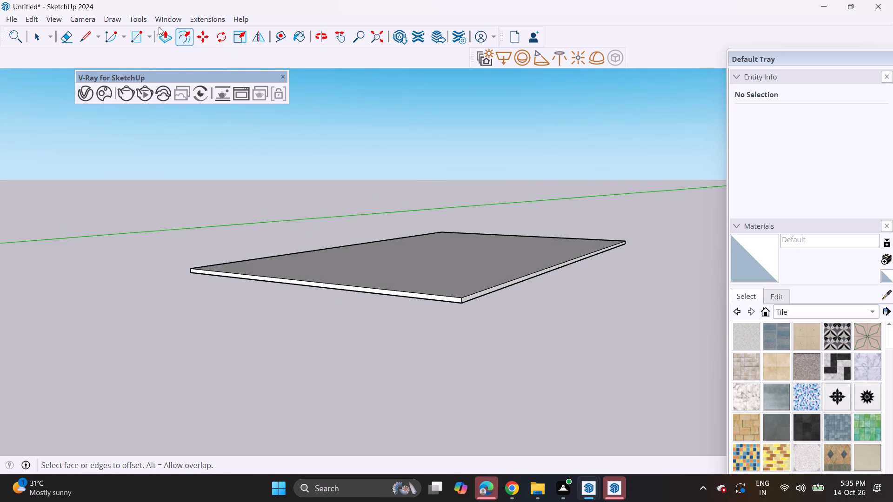
Pull the slab's previously pushed side face outward, widening the top face to about 12,912 ft².
left_click(159, 27)
left_click(171, 39)
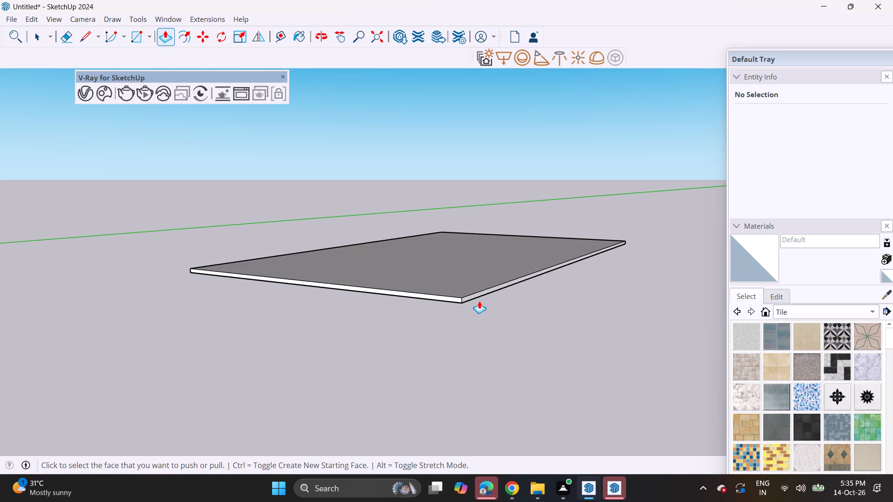
left_click(478, 297)
left_click(657, 330)
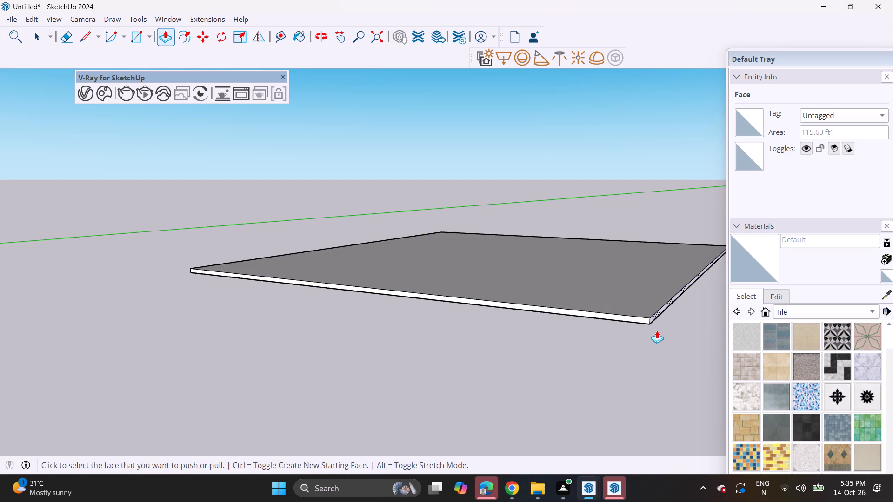
Pull the slab's opposite side face outward as well, widening the top face to about 14,007 ft².
middle_click_drag(403, 309, 474, 297)
scroll(476, 296, "down", 3)
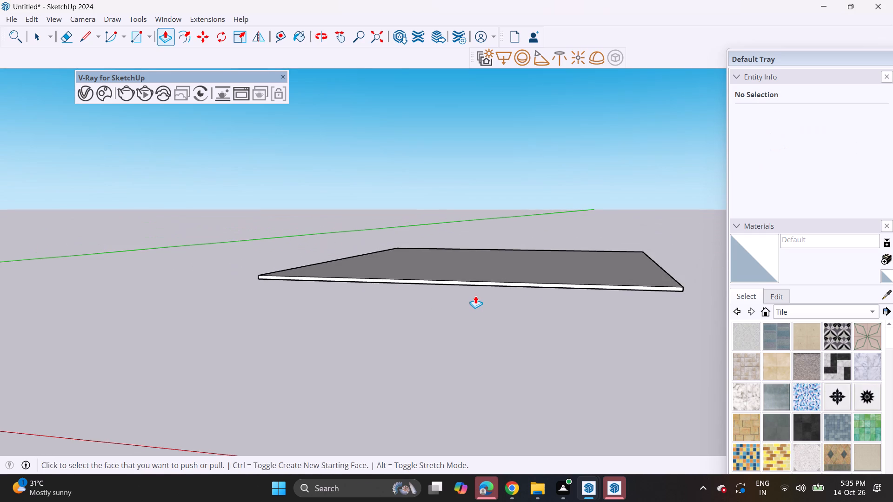
middle_click_drag(463, 291, 479, 398, "shift")
middle_click_drag(478, 383, 494, 272)
middle_click_drag(484, 297, 507, 185)
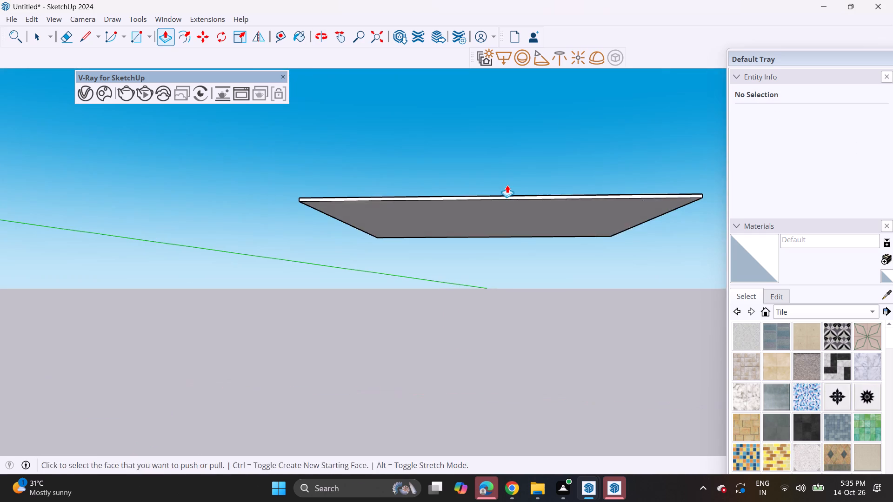
middle_click_drag(507, 185, 506, 233)
middle_click_drag(508, 205, 457, 364, "shift")
middle_click_drag(459, 349, 472, 287)
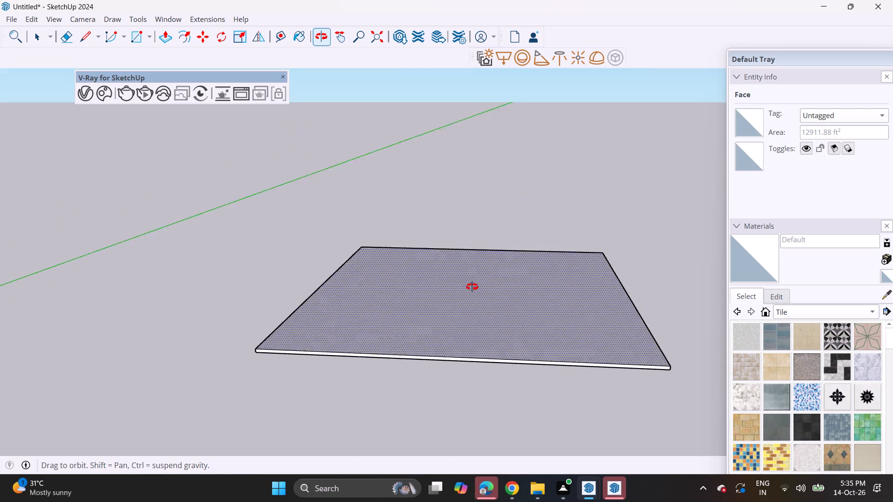
middle_click_drag(472, 287, 584, 240)
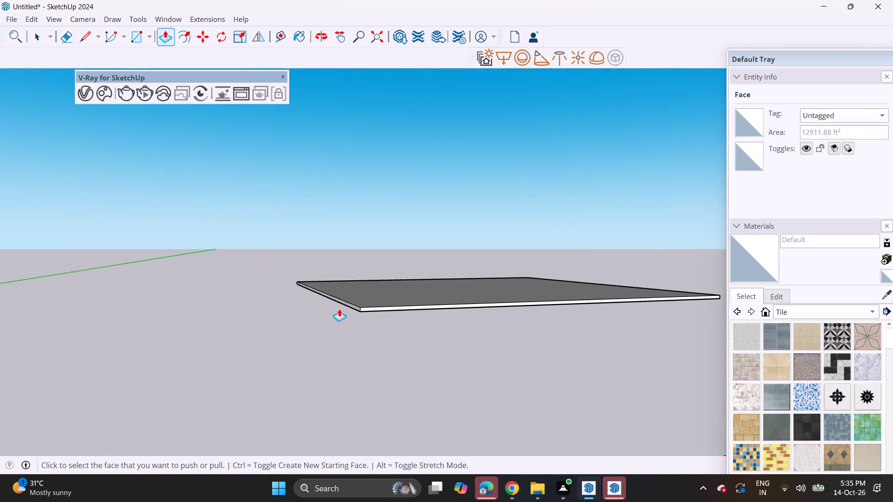
left_click(349, 305)
left_click(313, 312)
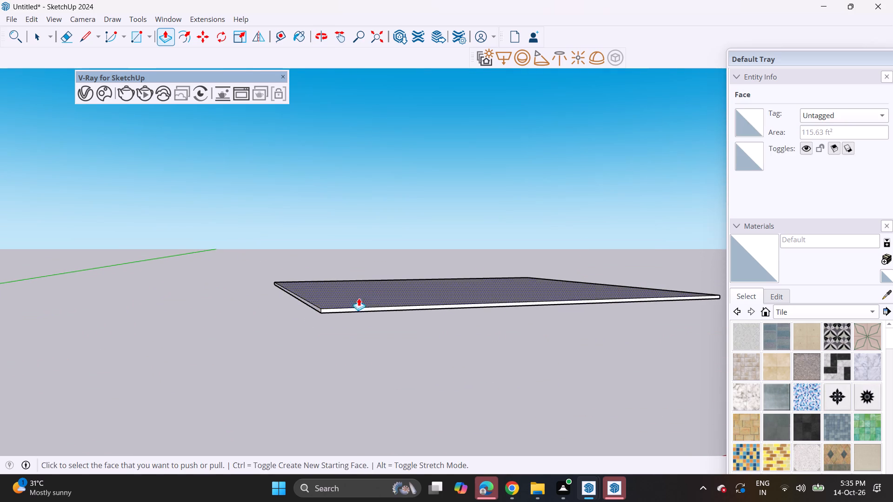
Extrude the widened slab's top face up by 10' with Push/Pull.
middle_click_drag(311, 325, 286, 329)
middle_click_drag(274, 329, 220, 329)
left_click(365, 287)
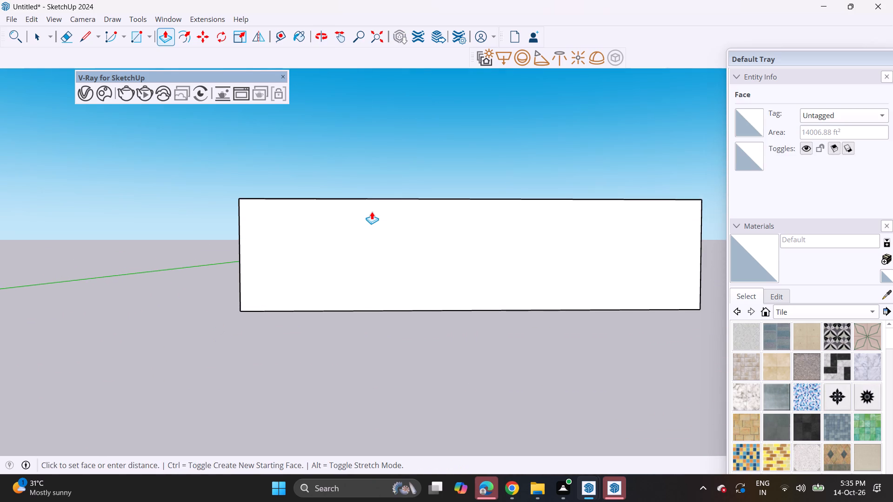
type("10'")
key("Return")
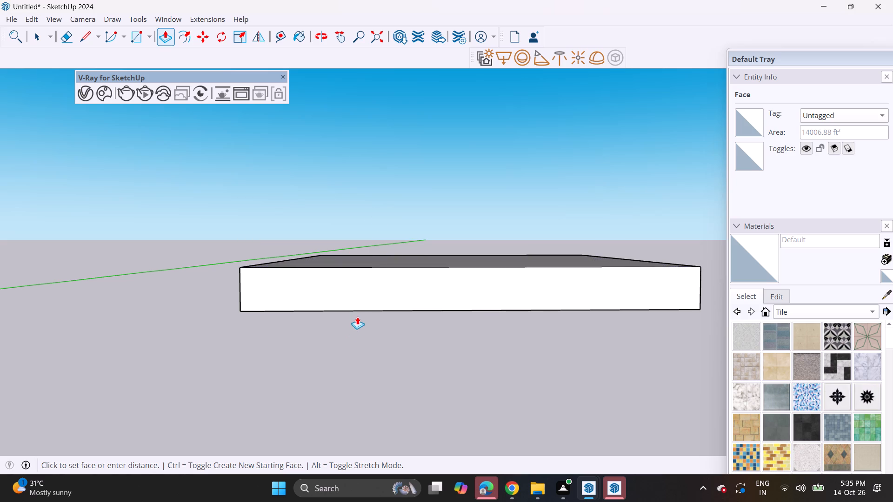
Push the side face of the raised block inward to shorten its long front face.
middle_click_drag(445, 291, 429, 274)
scroll(441, 287, "up", 1)
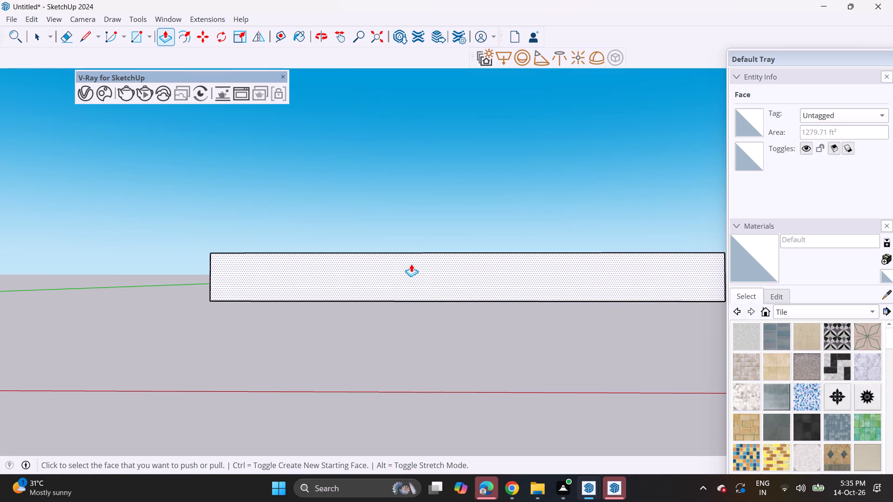
scroll(506, 301, "down", 3)
middle_click_drag(593, 304, 512, 323)
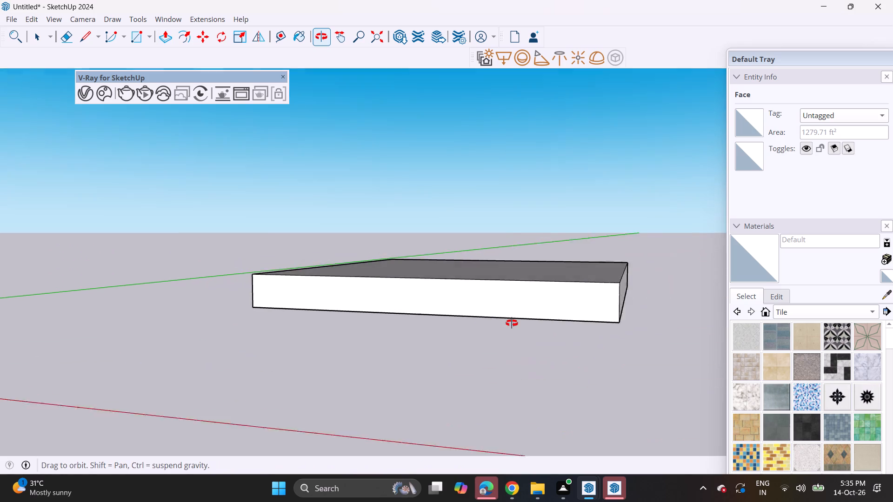
middle_click_drag(512, 323, 481, 318)
left_click(591, 286)
left_click(517, 283)
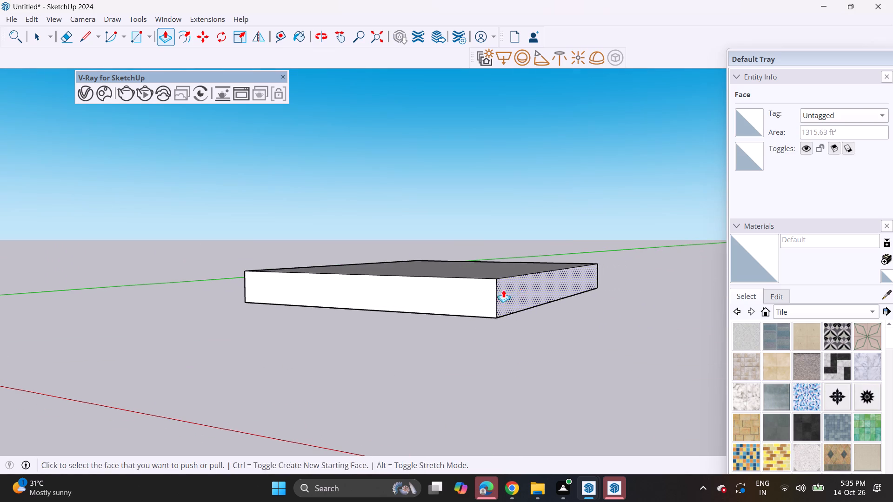
Push the raised block's long side face further inward with Push/Pull, shortening the front face again.
middle_click_drag(402, 261, 494, 248)
scroll(494, 250, "up", 4)
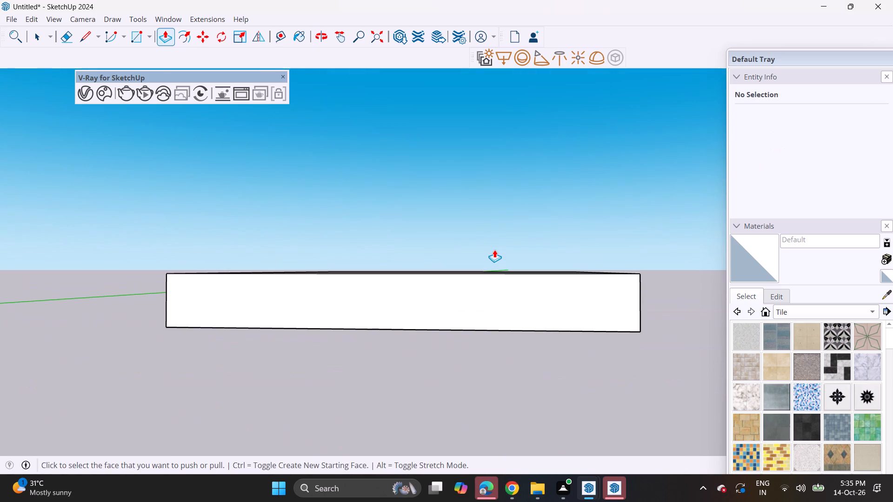
middle_click_drag(496, 249, 520, 221)
middle_click(515, 233)
middle_click(515, 233)
middle_click_drag(513, 238, 520, 268)
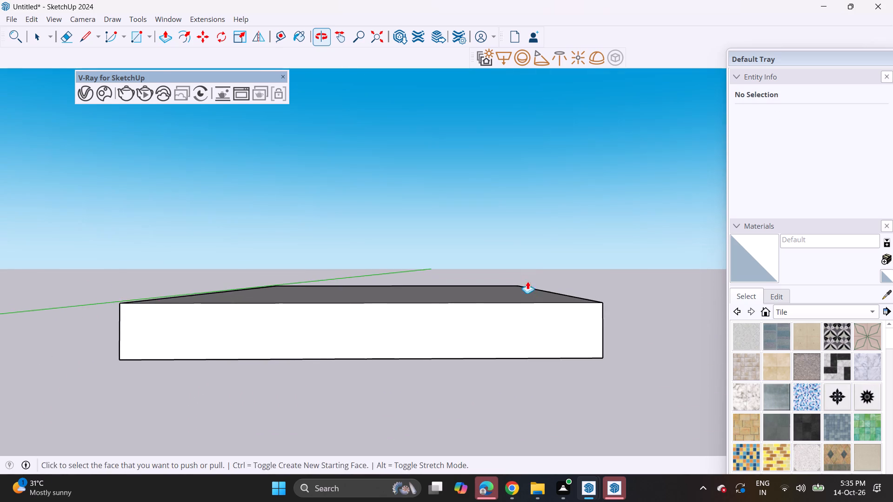
middle_click_drag(559, 299, 467, 327)
left_click(514, 354)
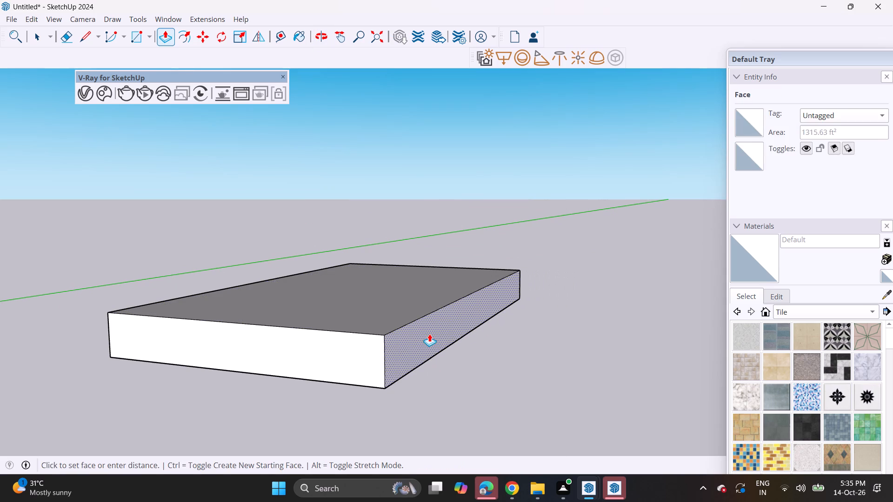
left_click(429, 334)
Examine the shortened block's proportions from the front, the sides and above.
middle_click_drag(279, 339, 373, 310)
middle_click_drag(373, 310, 418, 301, "shift")
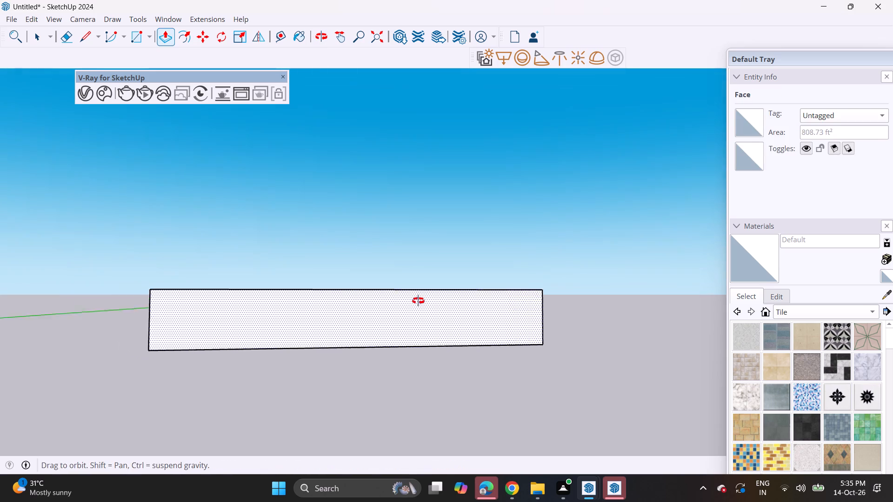
middle_click_drag(418, 301, 445, 318, "shift")
middle_click_drag(441, 322, 387, 341)
middle_click_drag(372, 326, 520, 316, "shift")
middle_click_drag(502, 315, 333, 345)
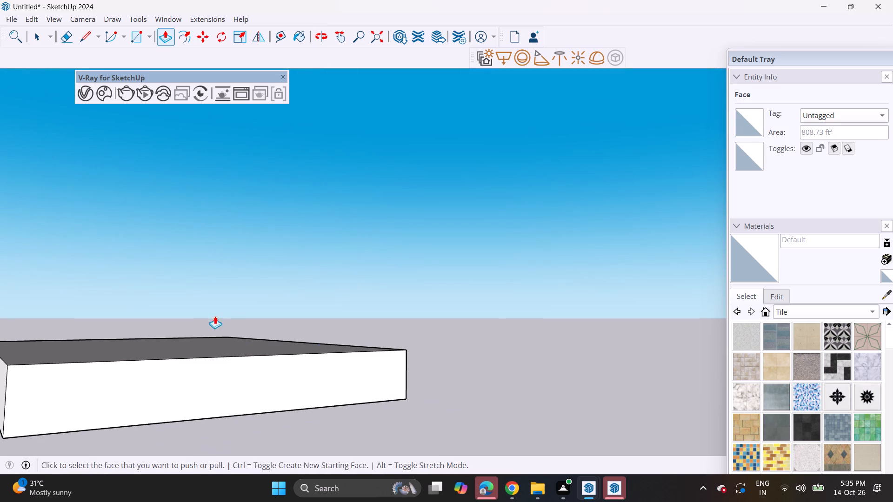
middle_click_drag(215, 316, 136, 330)
middle_click_drag(156, 324, 200, 325, "shift")
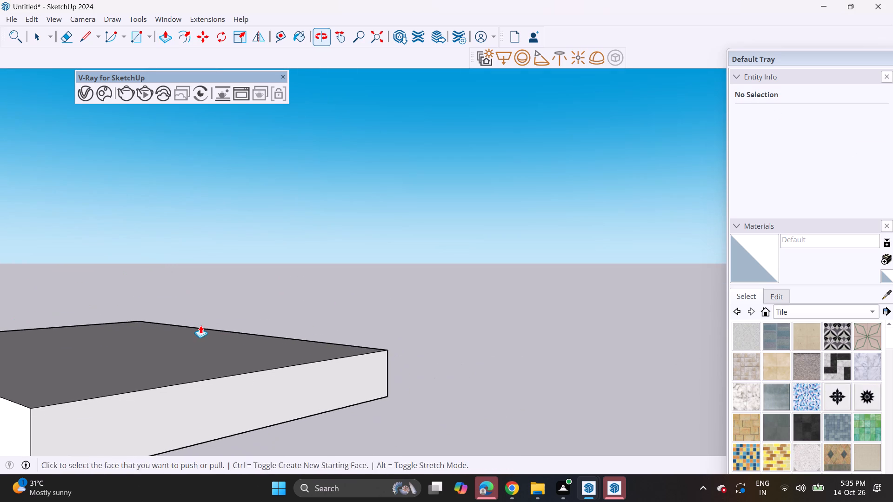
middle_click_drag(200, 325, 0, 342)
scroll(0, 342, "up", 1, "ctrl+shift")
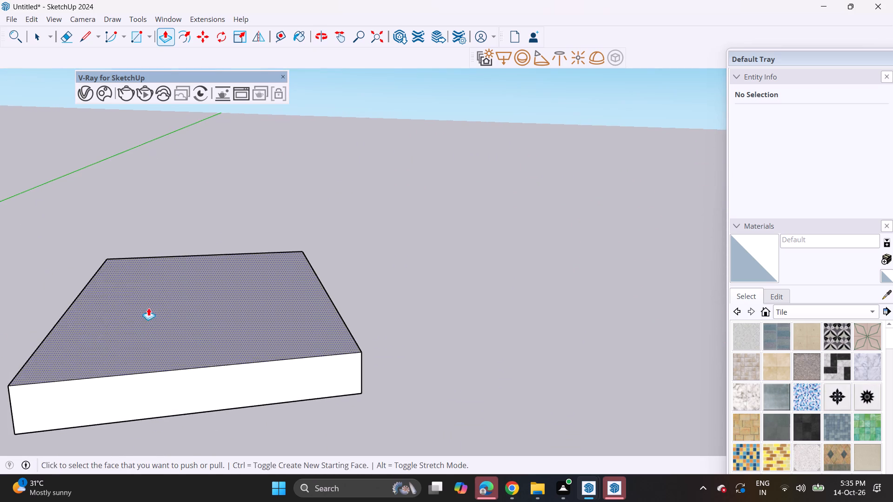
middle_click_drag(148, 308, 367, 282)
middle_click_drag(368, 292, 267, 239)
scroll(377, 303, "up", 5)
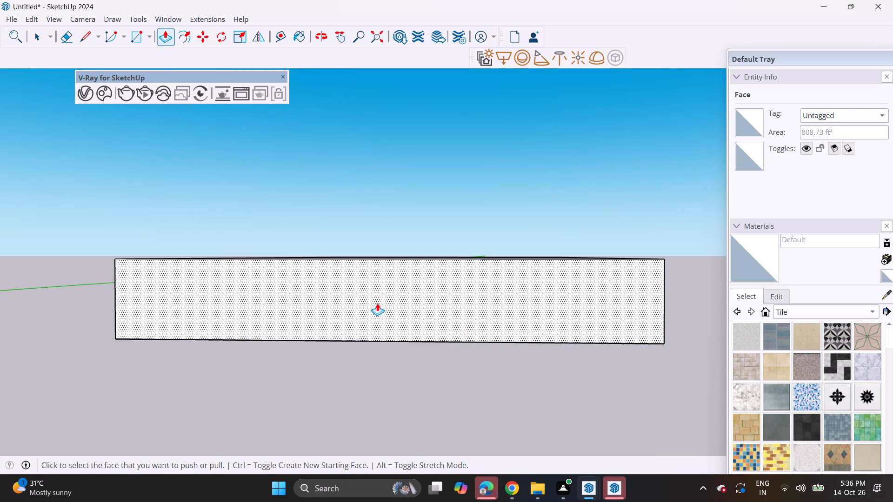
scroll(377, 303, "down", 1)
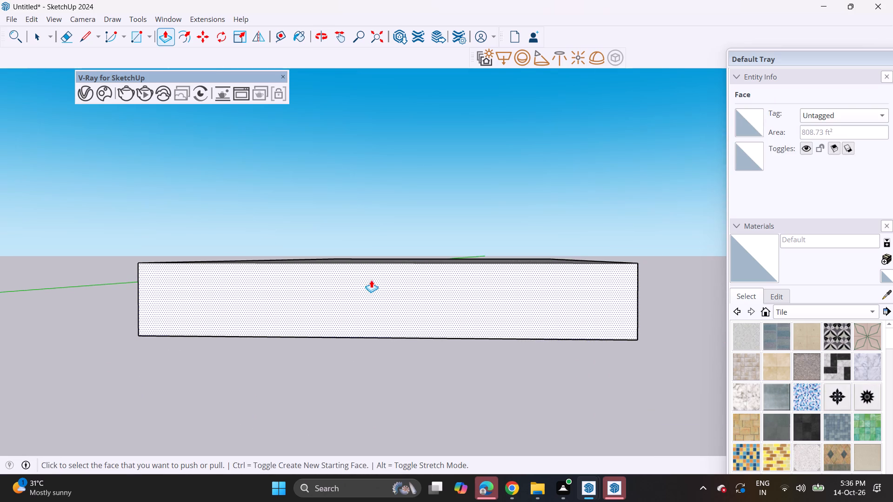
Push the block's top face down with Push/Pull to reduce the block to a thin slab.
middle_click_drag(371, 280, 394, 351)
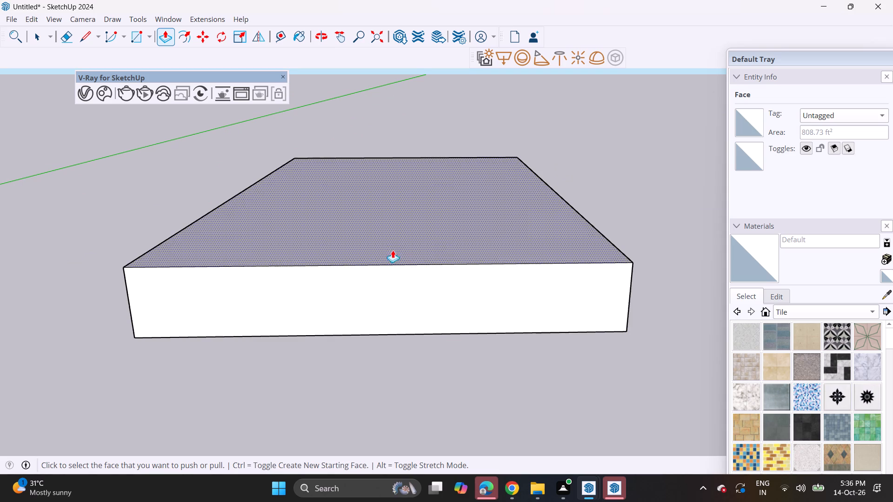
left_click(393, 245)
key("z")
left_click(401, 231)
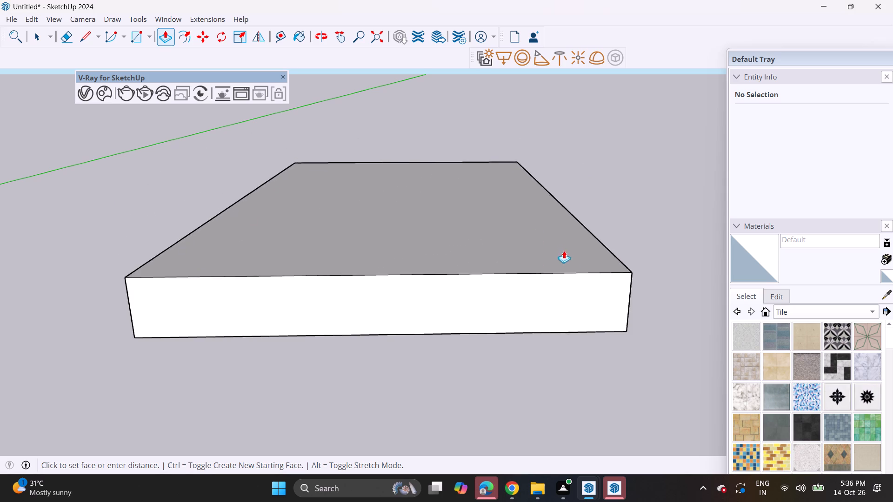
middle_click_drag(577, 262, 487, 229)
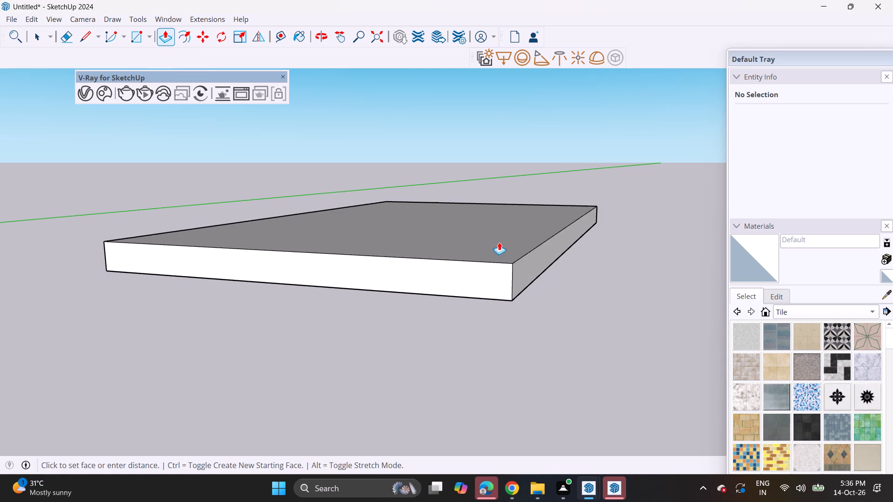
left_click(501, 261)
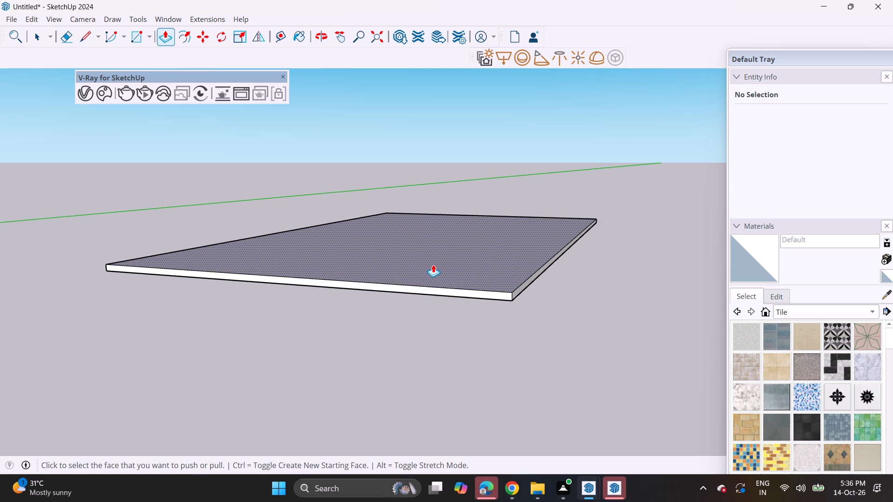
Offset the thin slab's top face outline slightly inward to form a narrow border all around.
middle_click_drag(433, 264, 478, 277, "shift")
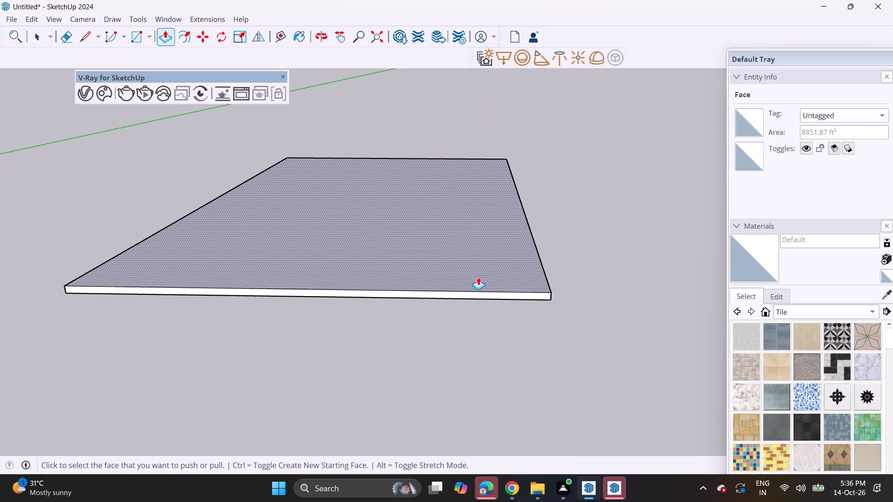
middle_click_drag(461, 261, 427, 263, "shift")
middle_click_drag(161, 139, 95, 99)
middle_click_drag(123, 170, 400, 234, "shift")
middle_click_drag(393, 243, 303, 206)
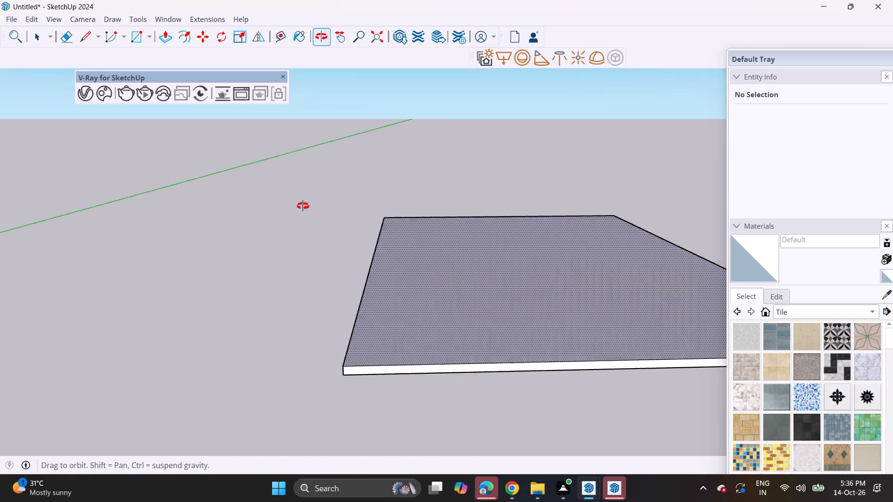
middle_click_drag(303, 206, 297, 204)
middle_click_drag(411, 230, 325, 233, "shift")
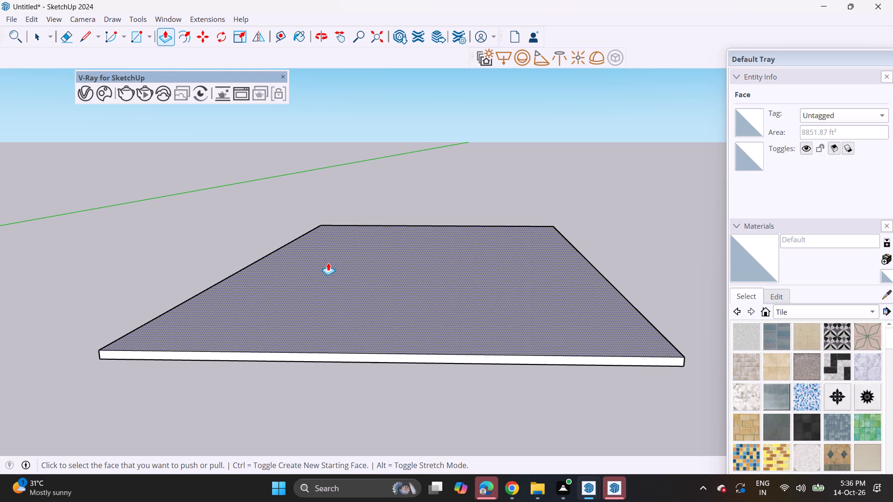
left_click(88, 34)
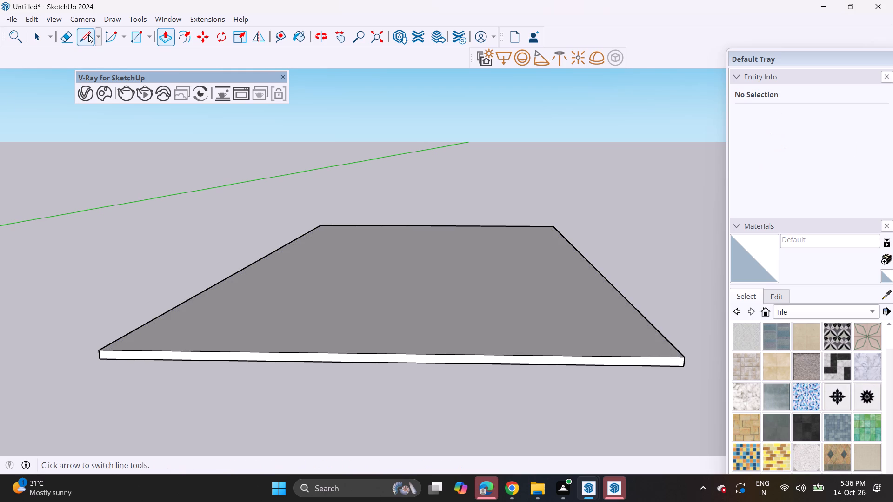
left_click(183, 42)
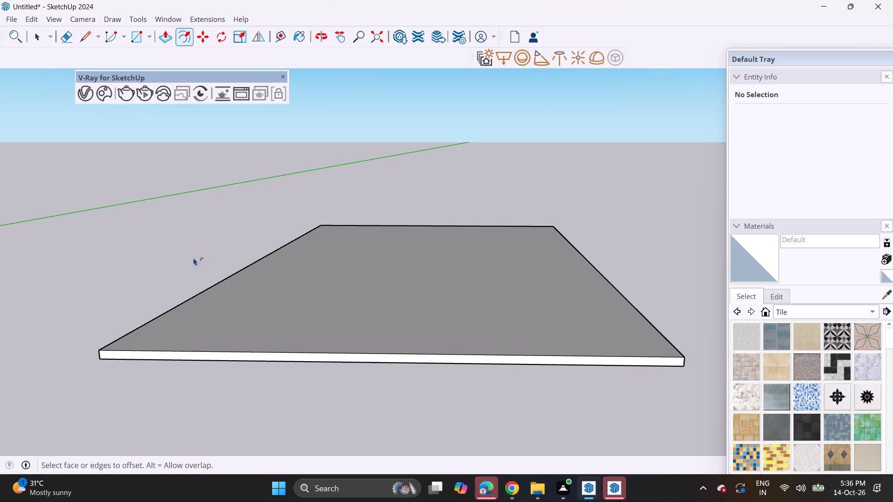
left_click(208, 299)
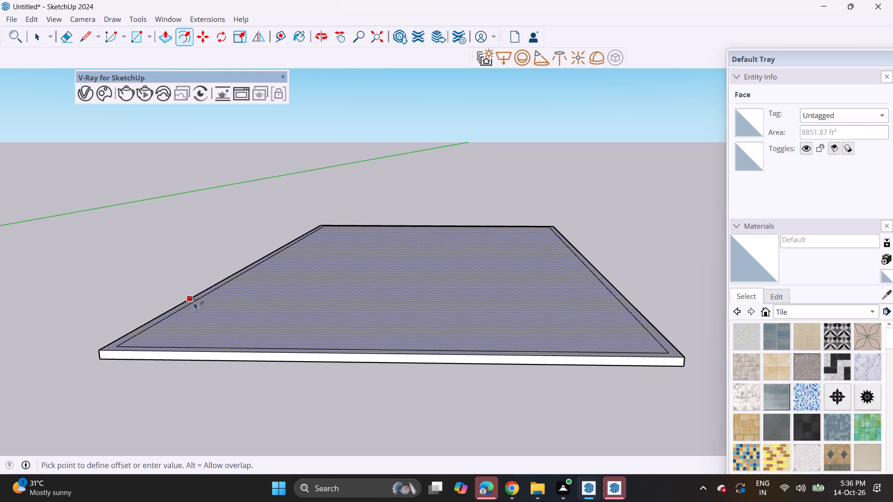
left_click(194, 302)
Draw three axis-aligned lines on the slab's top face, forming a narrow rectangle that starts and ends on the border's inner front edge.
left_click(79, 37)
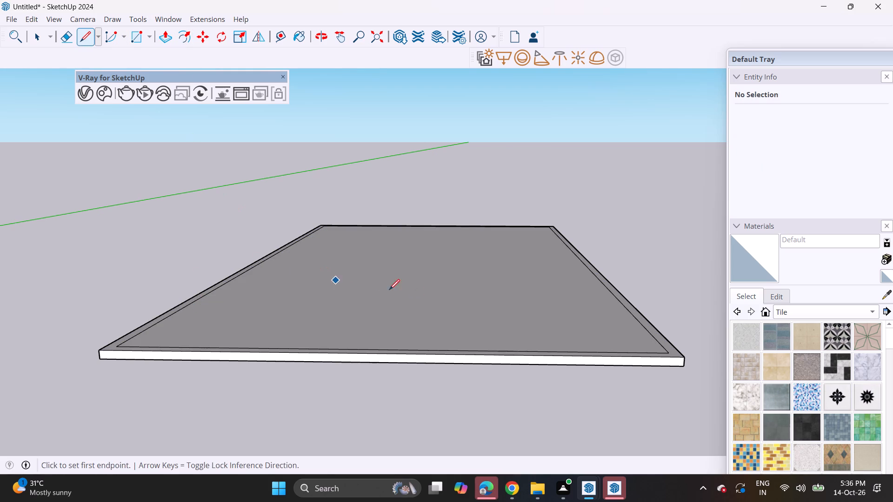
left_click(465, 350)
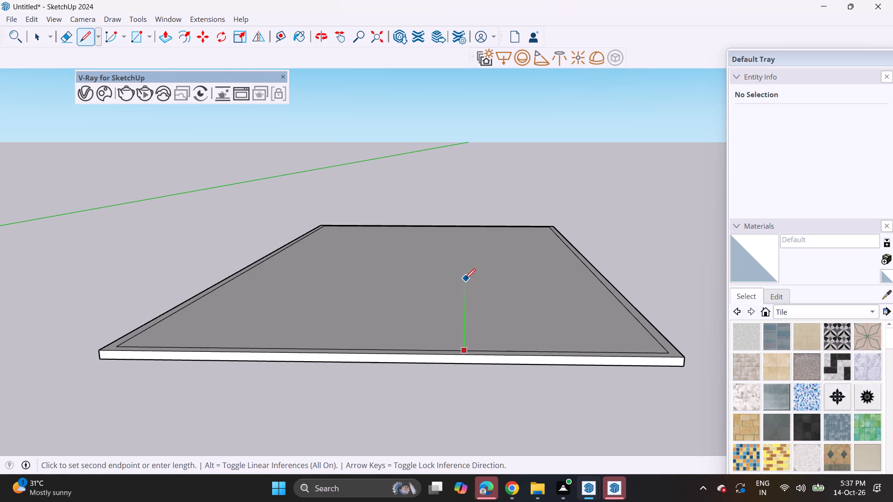
middle_click_drag(465, 279, 466, 354)
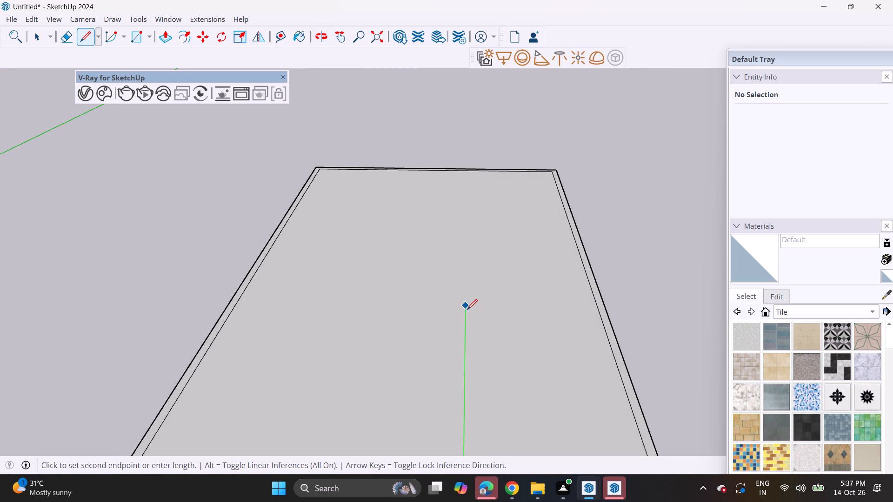
left_click(466, 306)
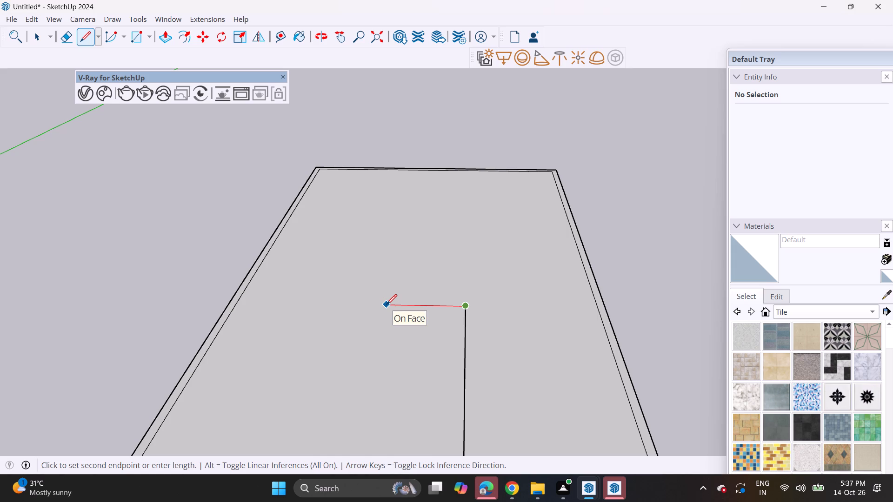
left_click(387, 304)
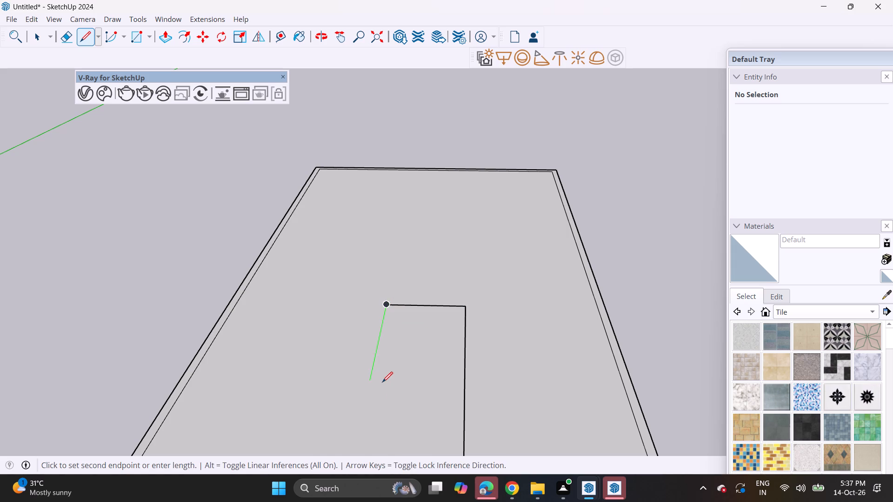
scroll(381, 376, "down", 5)
middle_click_drag(381, 376, 421, 333, "shift")
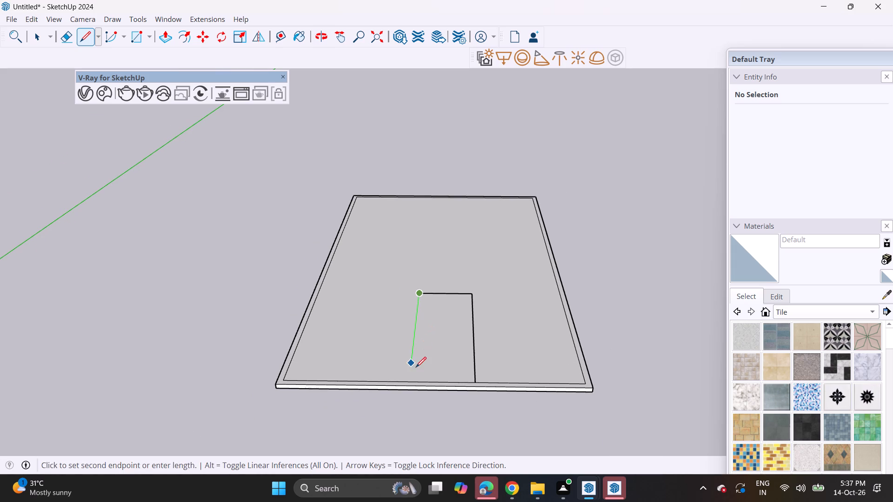
left_click(416, 378)
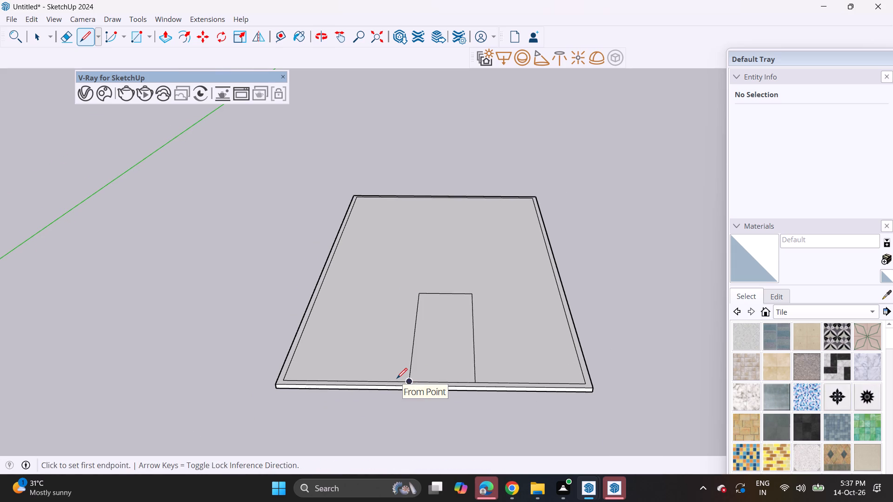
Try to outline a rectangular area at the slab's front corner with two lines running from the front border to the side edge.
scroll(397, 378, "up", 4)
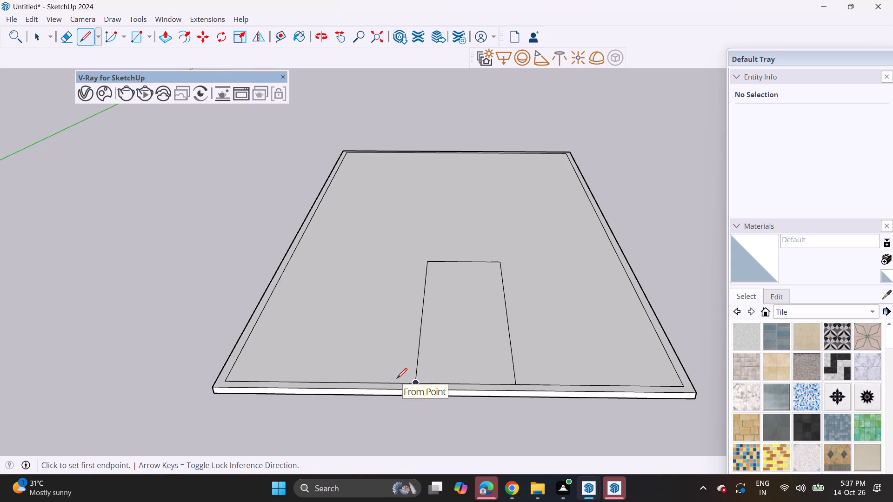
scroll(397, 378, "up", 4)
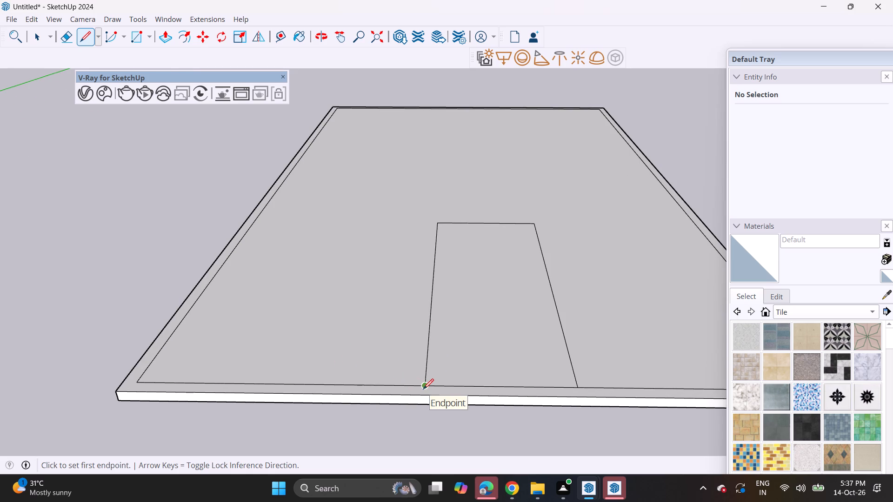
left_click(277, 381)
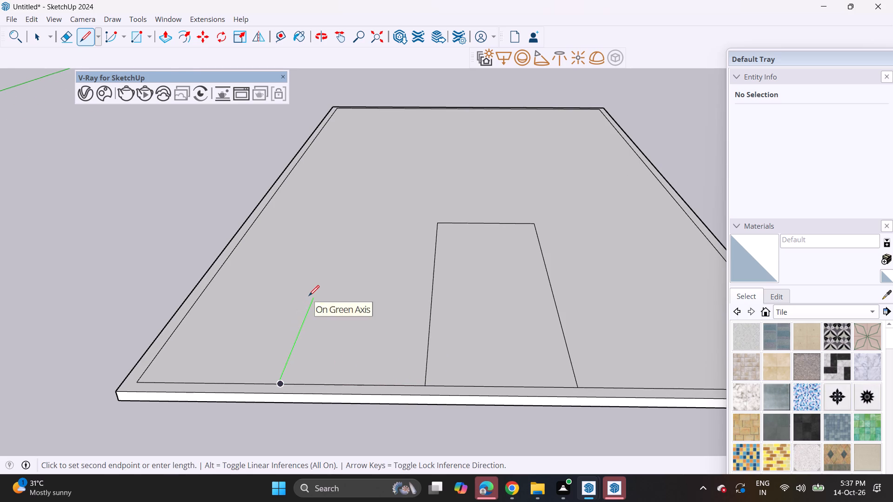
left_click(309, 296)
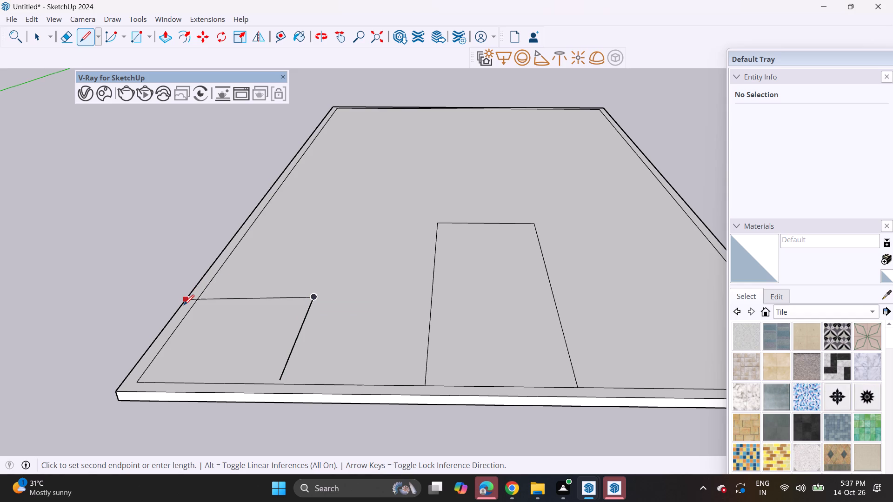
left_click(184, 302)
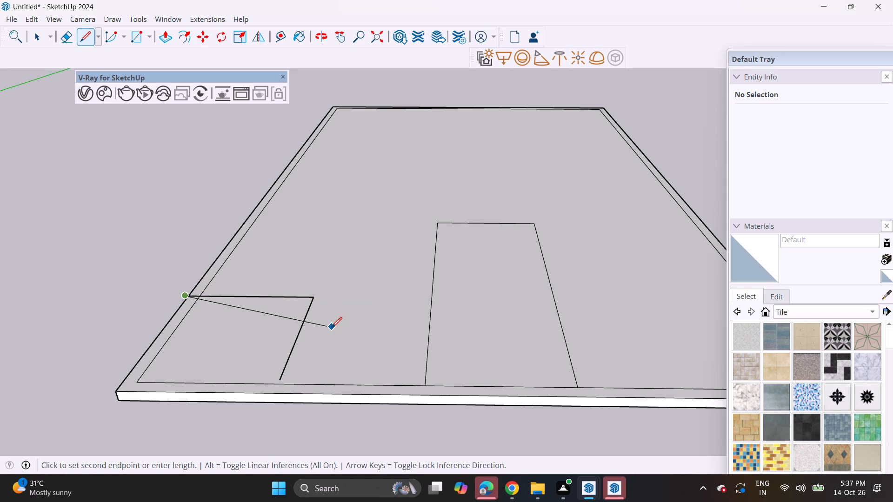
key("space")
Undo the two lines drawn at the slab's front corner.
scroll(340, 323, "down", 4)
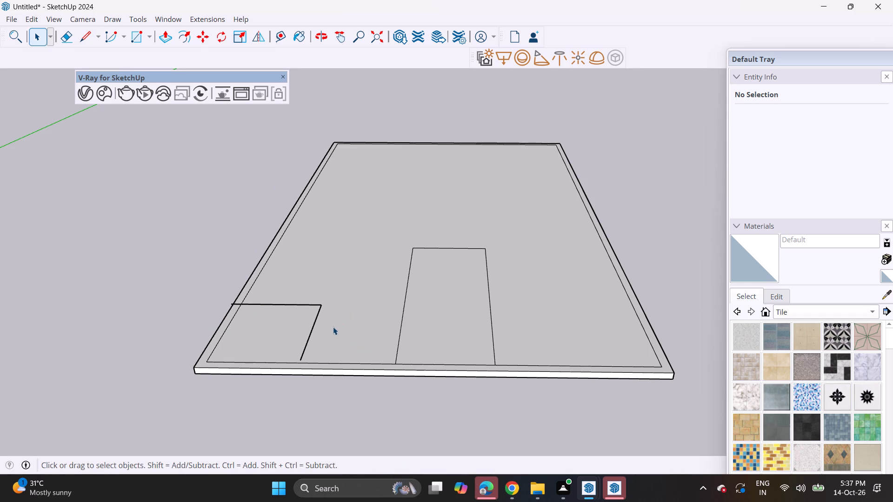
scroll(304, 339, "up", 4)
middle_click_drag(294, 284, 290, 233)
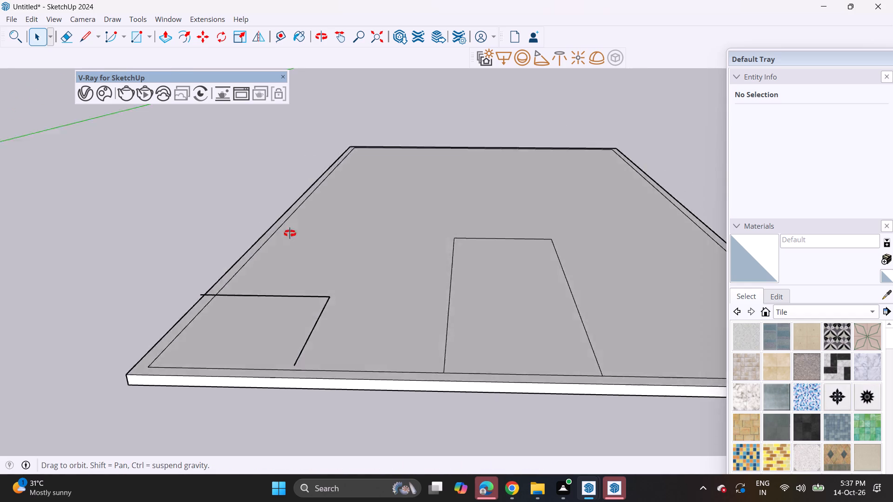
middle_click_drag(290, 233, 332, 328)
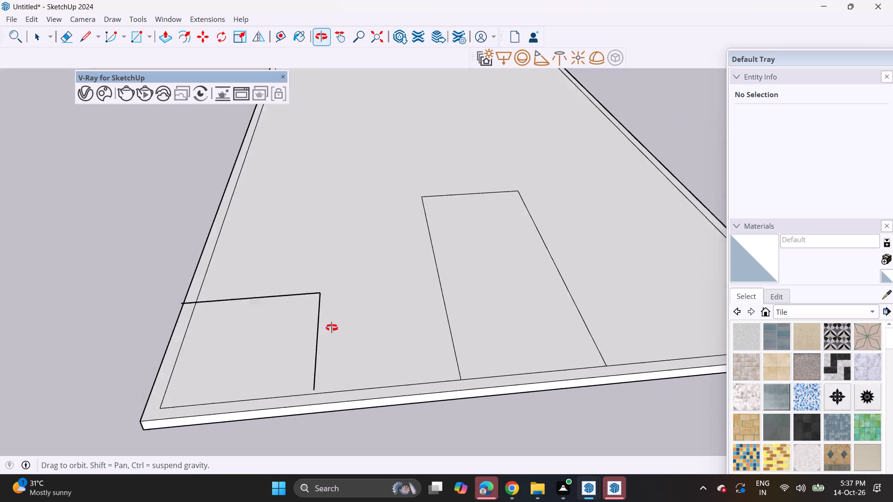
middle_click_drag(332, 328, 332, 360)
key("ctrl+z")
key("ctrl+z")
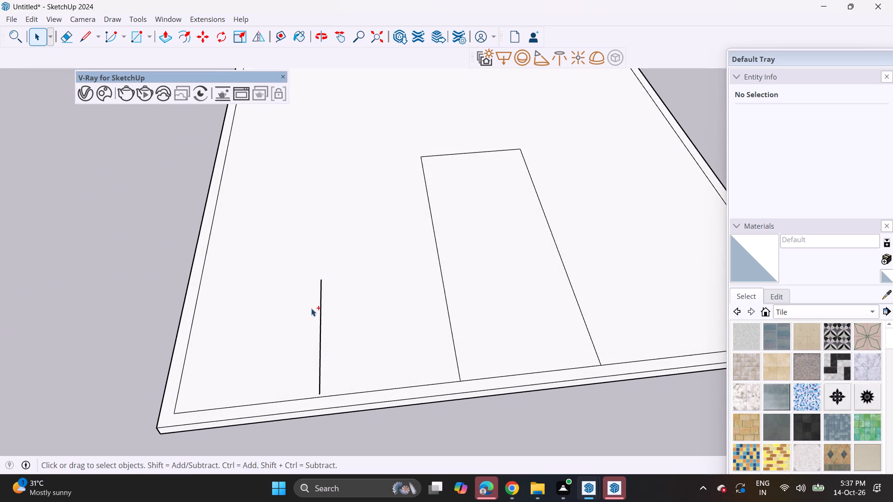
Draw two lines from the midpoint of the front border's end section to the slab's side edge, enclosing a rectangular corner area.
left_click(88, 41)
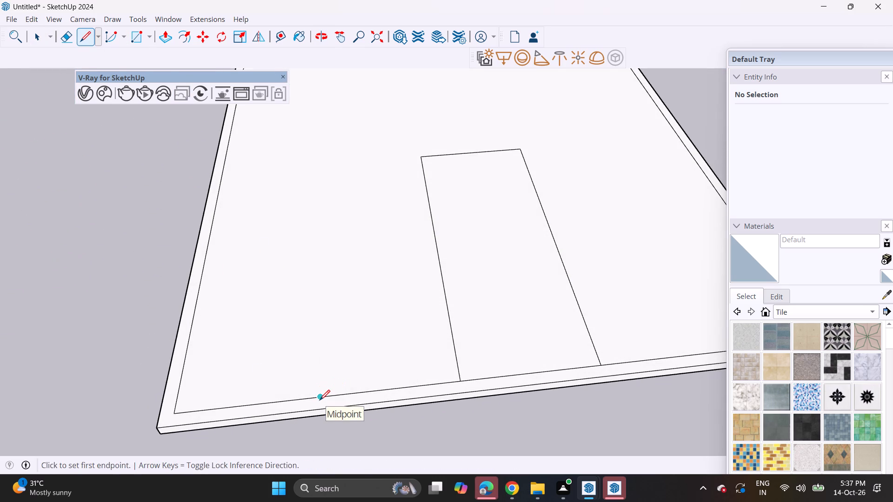
left_click(319, 402)
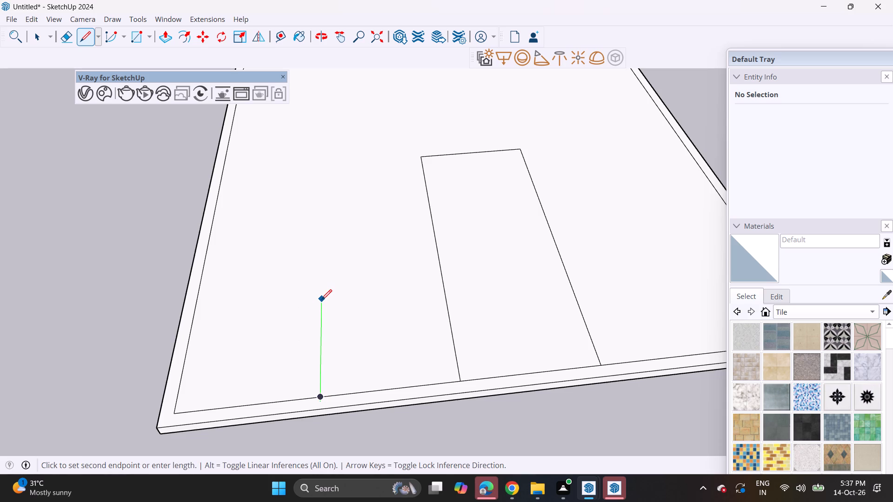
left_click(321, 300)
left_click(186, 315)
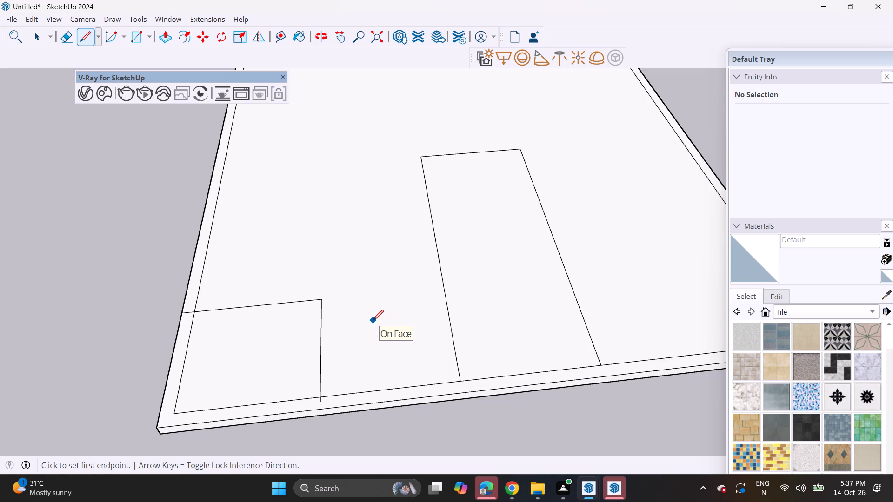
Offset the corner area's outline outward and the narrow rectangle's outline inward, making double wall lines about as wide as the border.
left_click(178, 38)
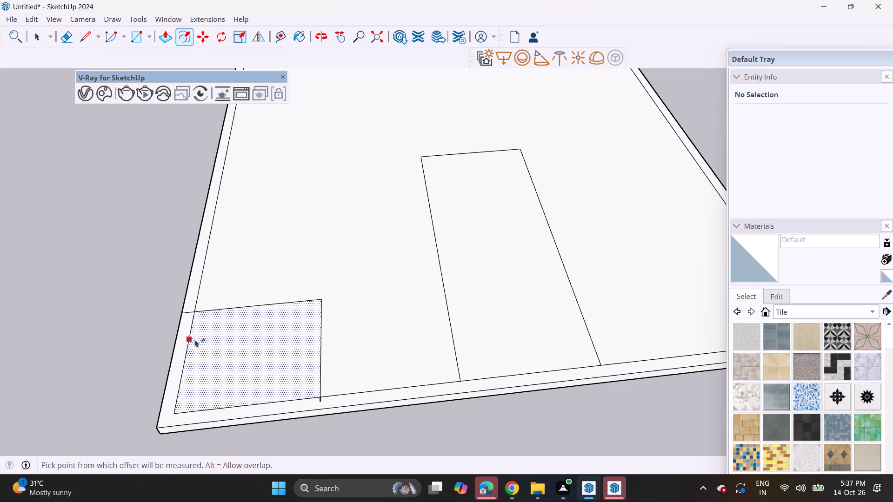
left_click(195, 339)
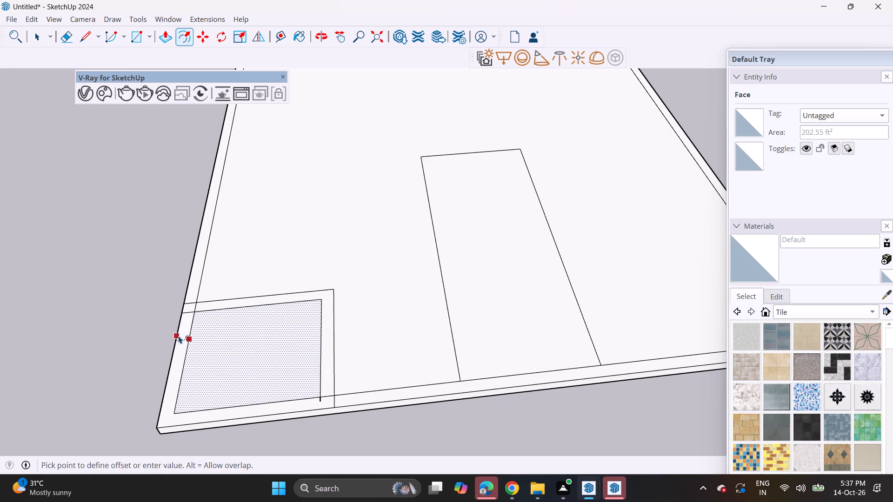
left_click(179, 336)
left_click(447, 352)
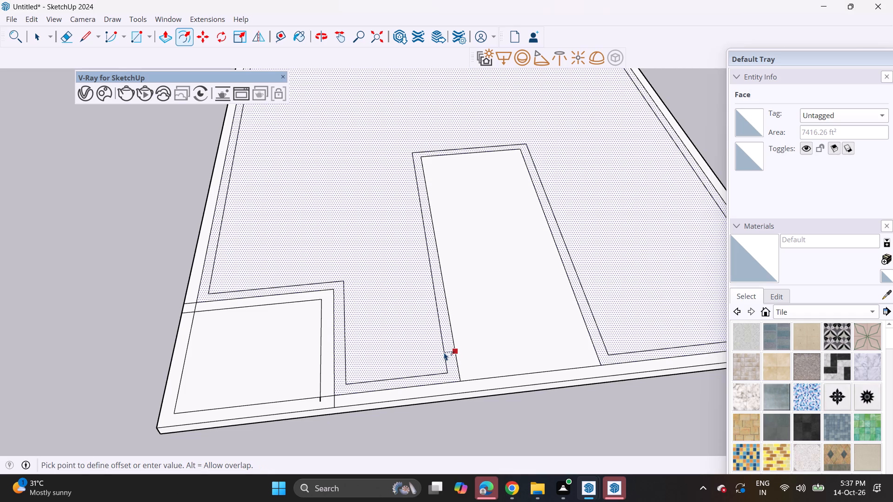
left_click(470, 359)
Erase the old inner border lines inside the corner area and the segments crossing its new double outline.
scroll(469, 357, "down", 7)
middle_click_drag(520, 362, 465, 343)
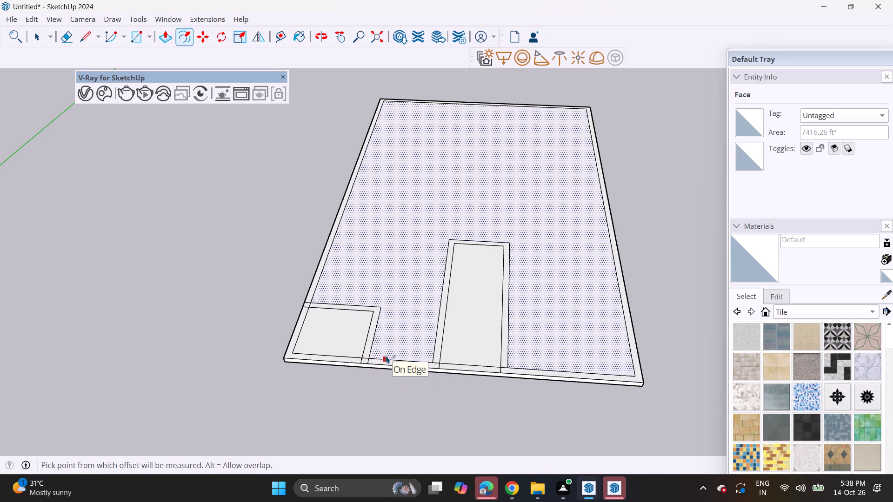
scroll(383, 356, "up", 3)
scroll(335, 338, "up", 2)
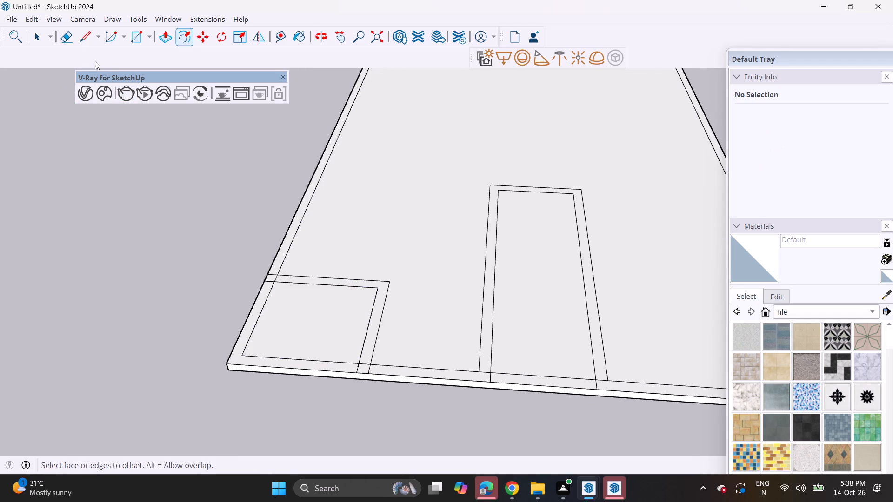
left_click(67, 42)
left_click_drag(255, 319, 260, 330)
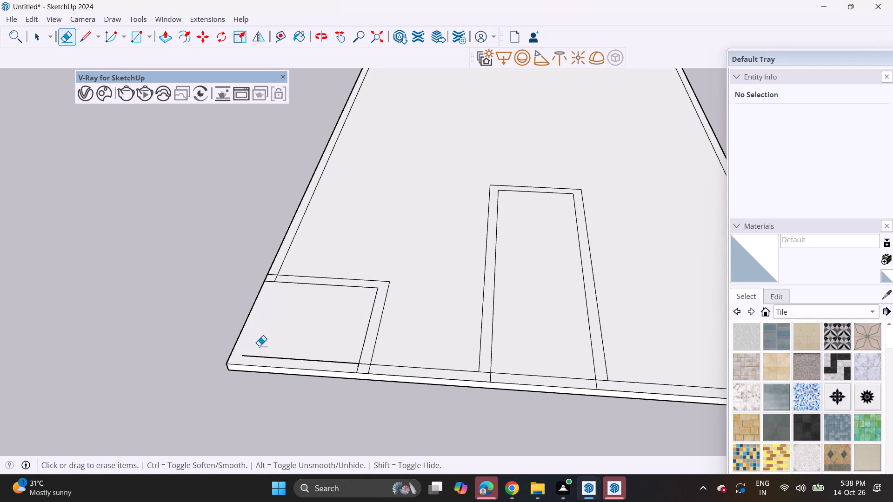
left_click_drag(259, 350, 264, 366)
key("z")
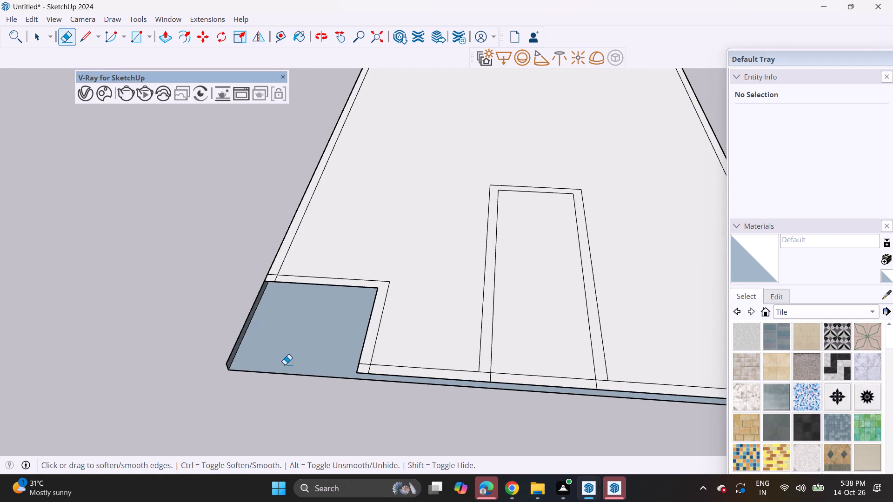
left_click(285, 359, "ctrl")
left_click(366, 365)
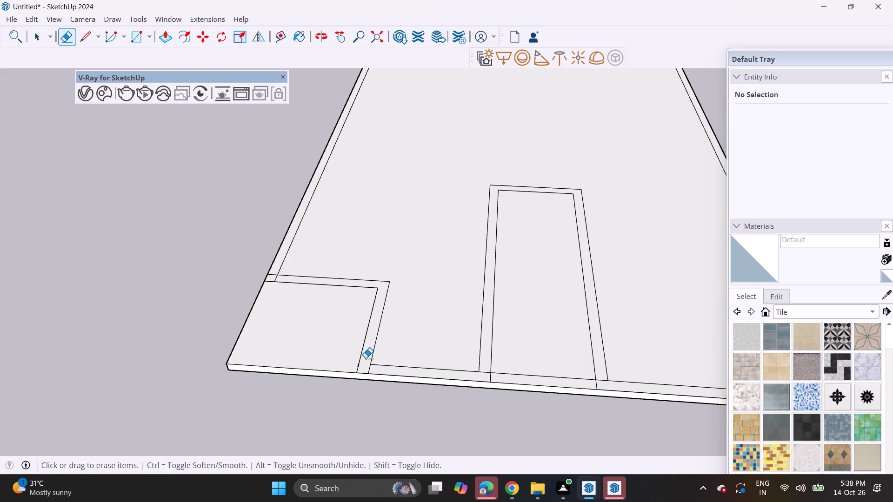
left_click(270, 275)
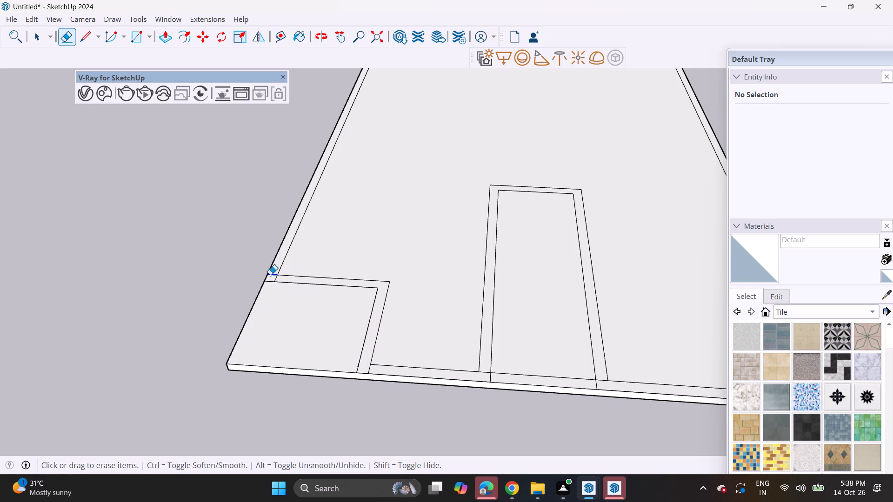
left_click(275, 277)
Erase the leftover segments where the front border meets the corner and narrow rectangle's double lines, leaving one continuous wall outline.
scroll(476, 355, "up", 3)
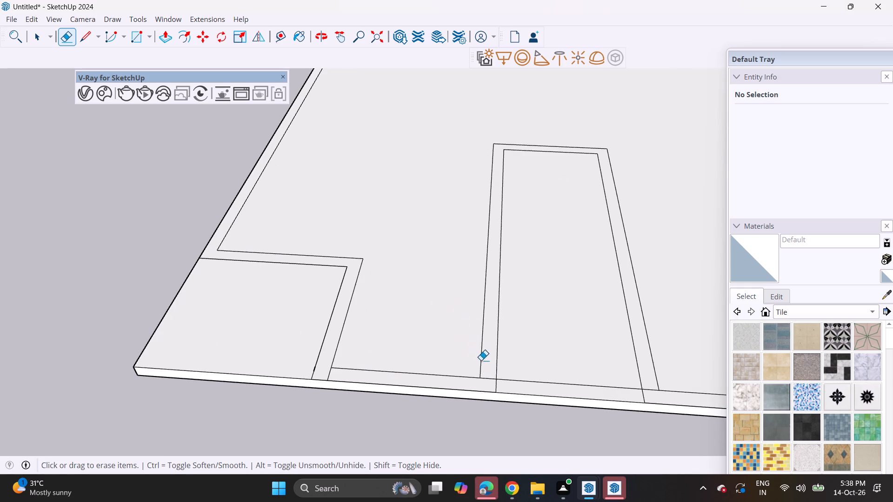
left_click(486, 377)
left_click(484, 378)
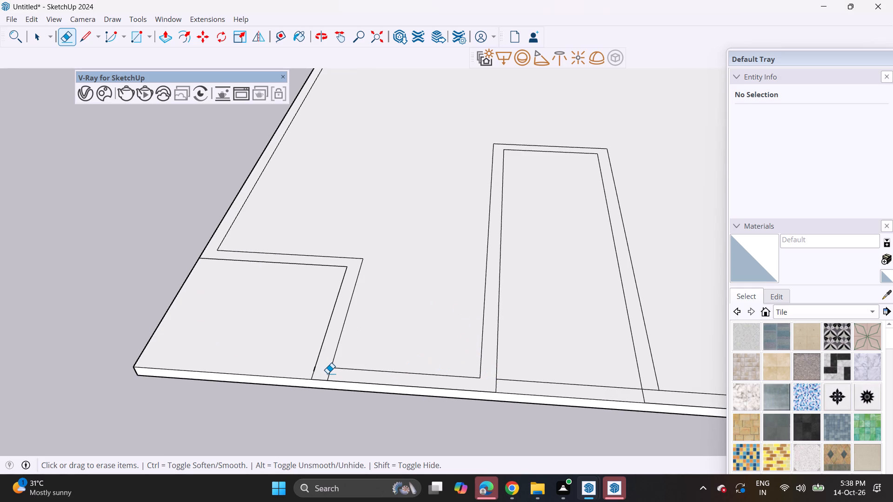
left_click(327, 373)
left_click(329, 373)
scroll(334, 377, "down", 5)
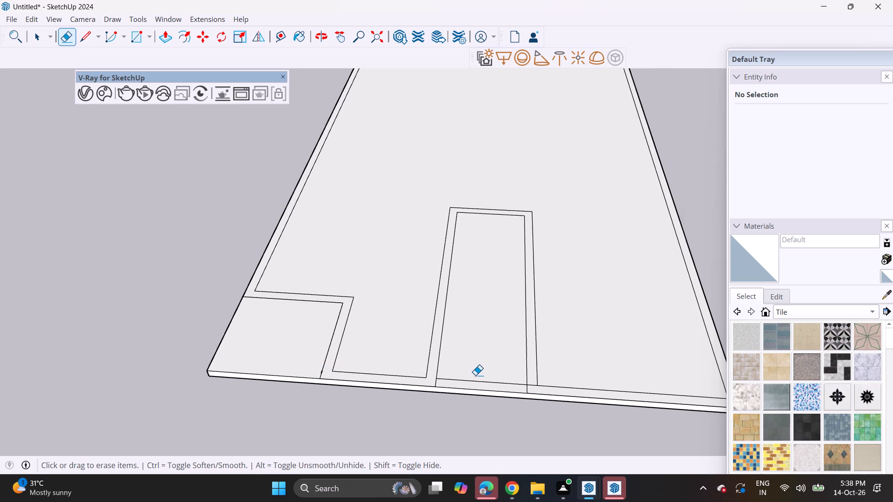
scroll(476, 375, "up", 3)
left_click(552, 388)
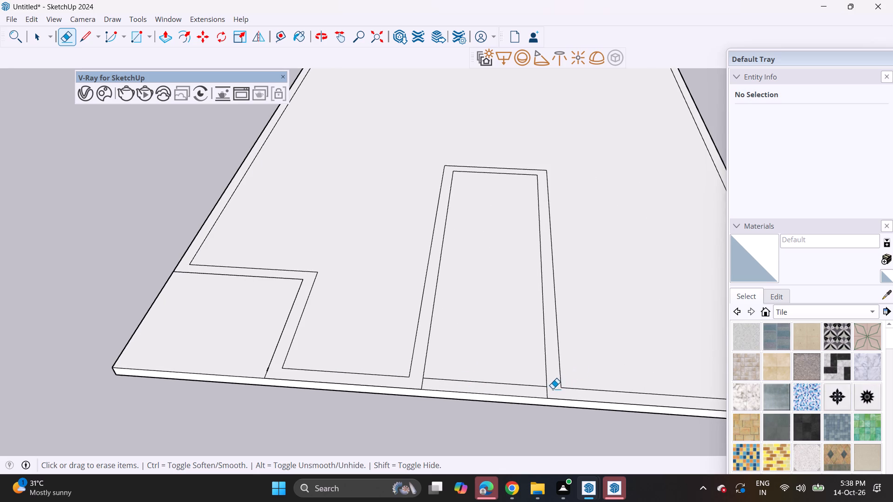
scroll(549, 385, "down", 7)
scroll(667, 386, "up", 3)
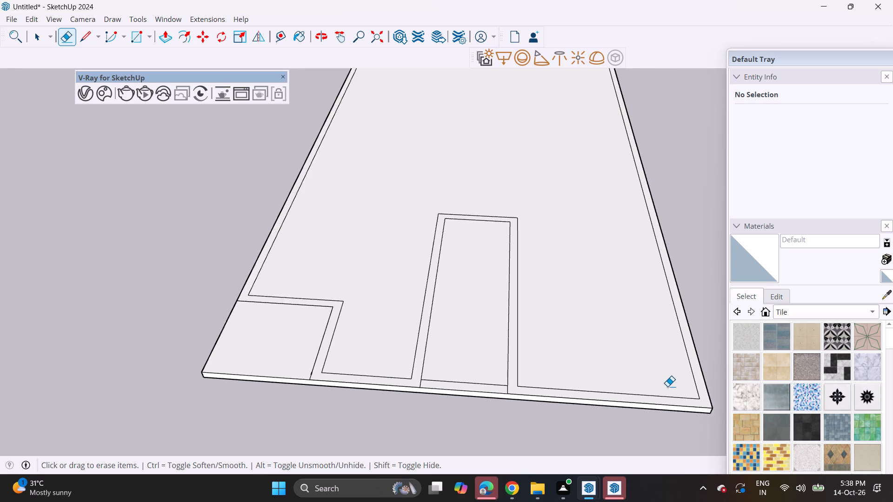
scroll(667, 387, "down", 2)
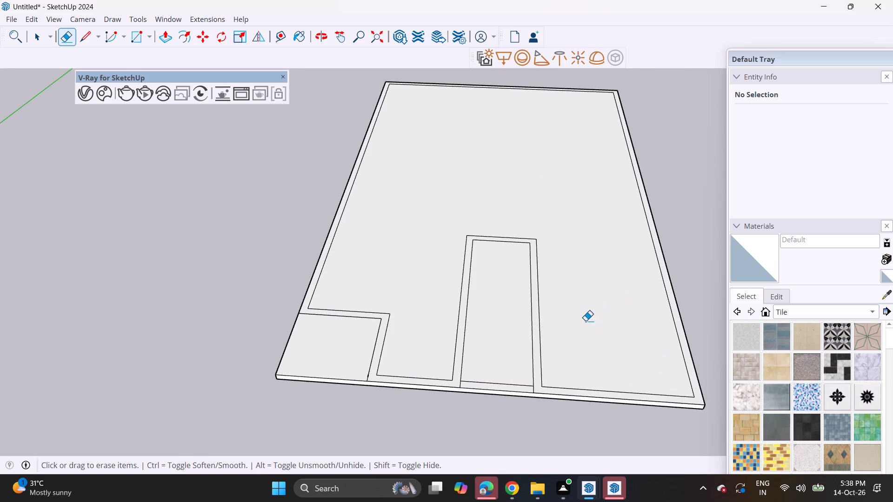
Push/Pull the continuous wall outline up 10' from the slab to form the building's walls.
left_click(161, 41)
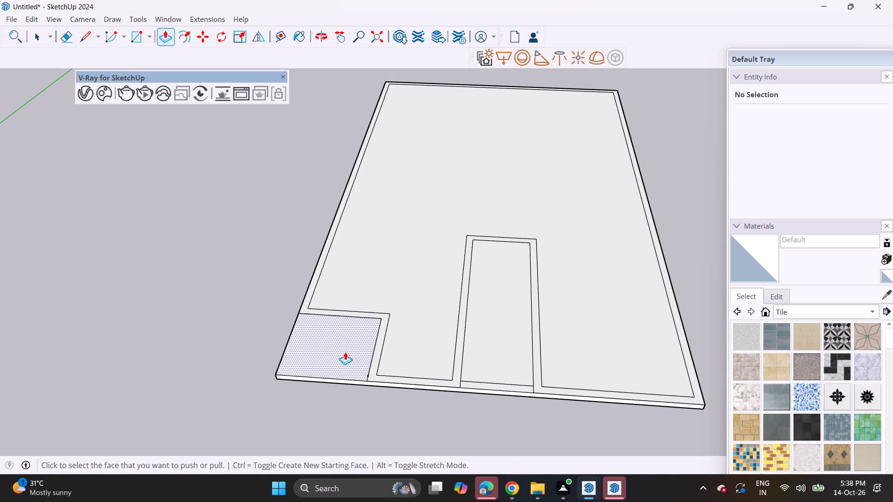
left_click(378, 344)
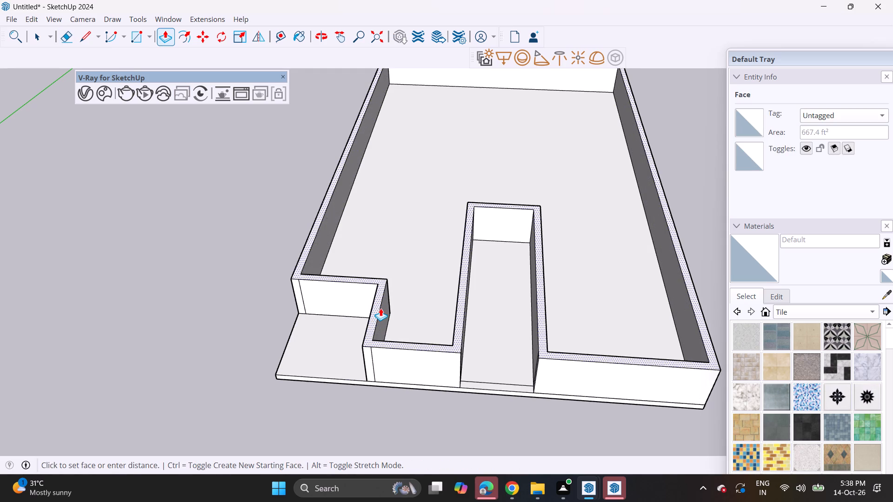
type("10'")
key("Return")
middle_click_drag(408, 317, 409, 298)
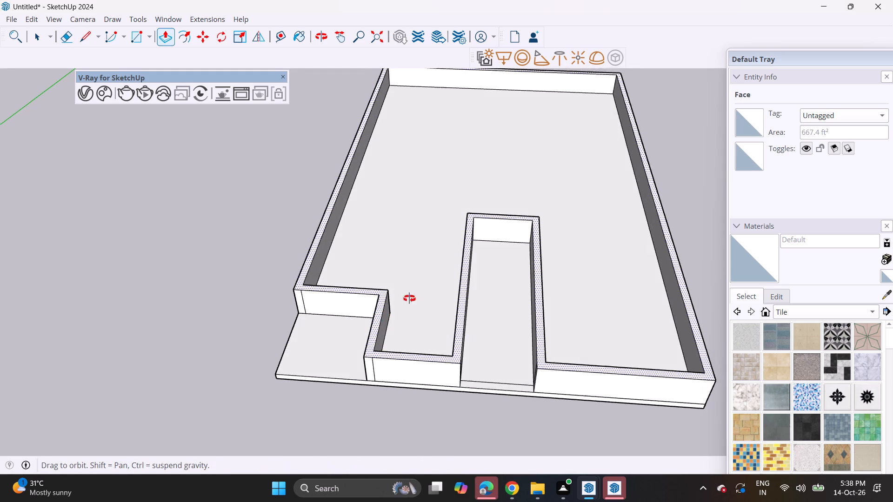
middle_click_drag(409, 298, 429, 181)
middle_click_drag(477, 228, 464, 211)
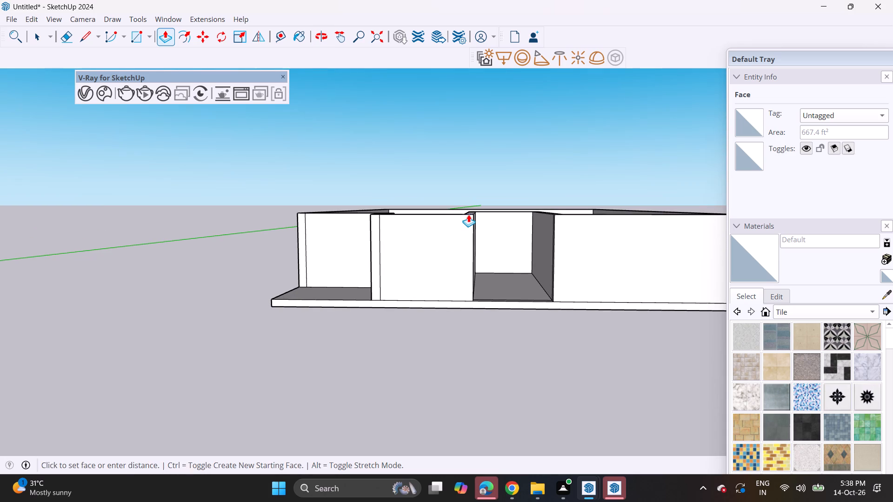
left_click(469, 220)
Examine the raised walls, the front recess and the open slab corner from several angles.
middle_click_drag(486, 228, 500, 228)
middle_click_drag(500, 228, 462, 238, "shift")
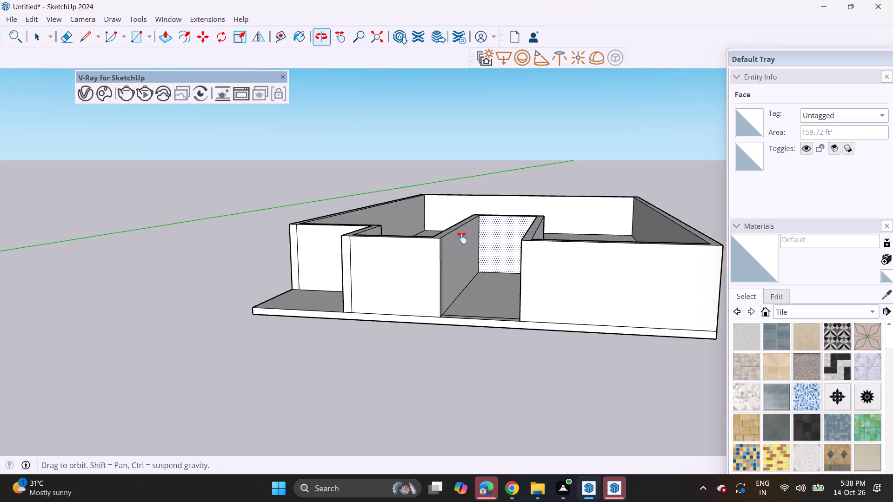
middle_click_drag(462, 238, 516, 222, "shift")
middle_click_drag(500, 253, 450, 265)
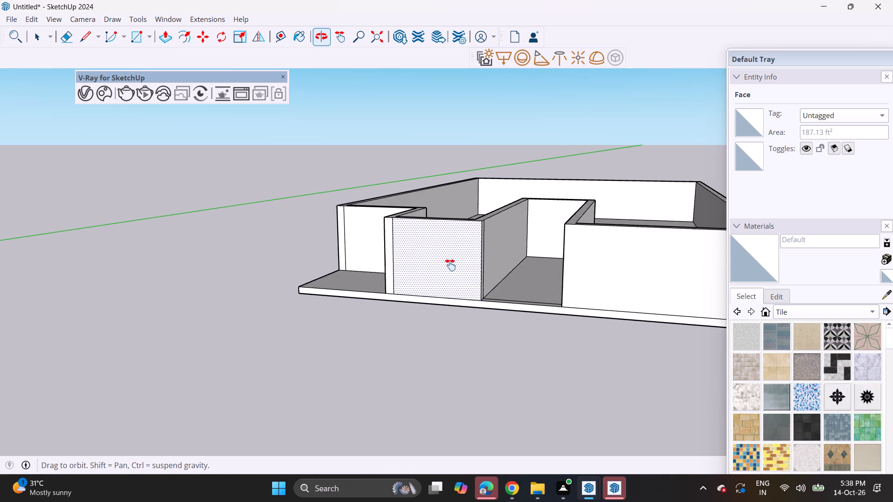
middle_click_drag(450, 265, 308, 283)
middle_click_drag(280, 294, 387, 286, "shift")
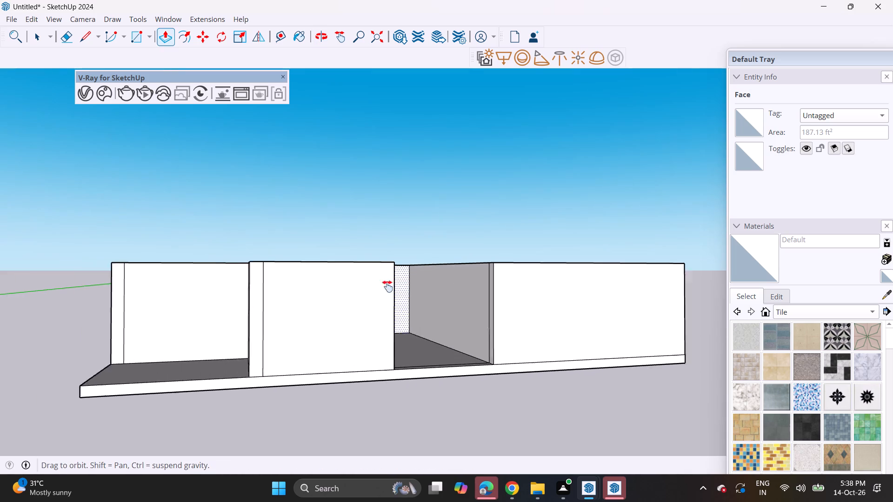
middle_click_drag(387, 286, 325, 288, "shift")
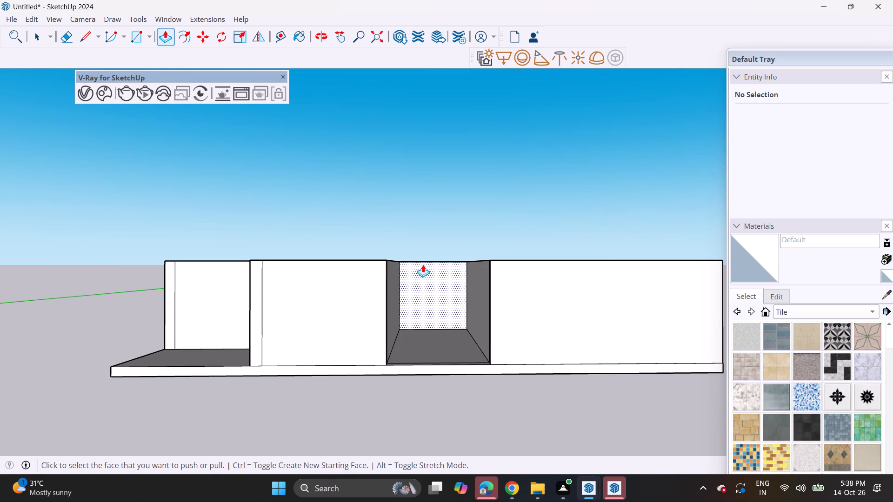
middle_click_drag(425, 268, 435, 317)
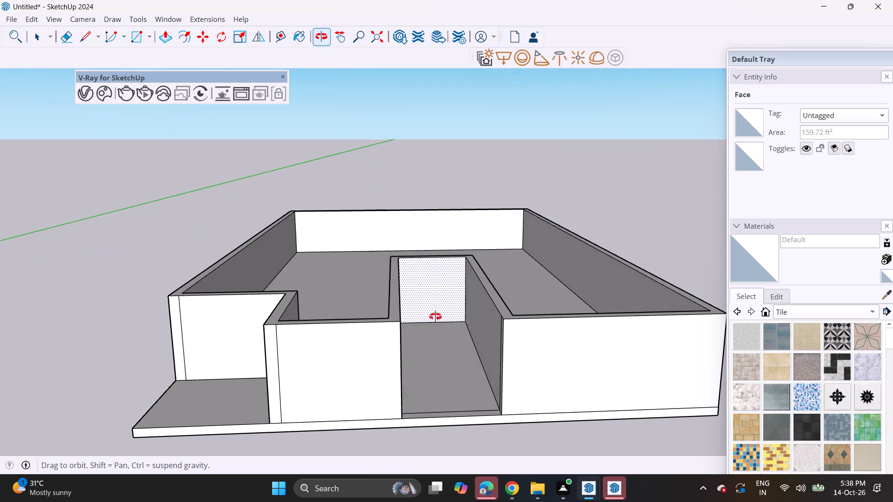
middle_click_drag(435, 317, 429, 286)
Draw a full-height rectangle on the set-back wall behind the open slab corner, from the side wall's vertical line to near the inside corner.
left_click(132, 41)
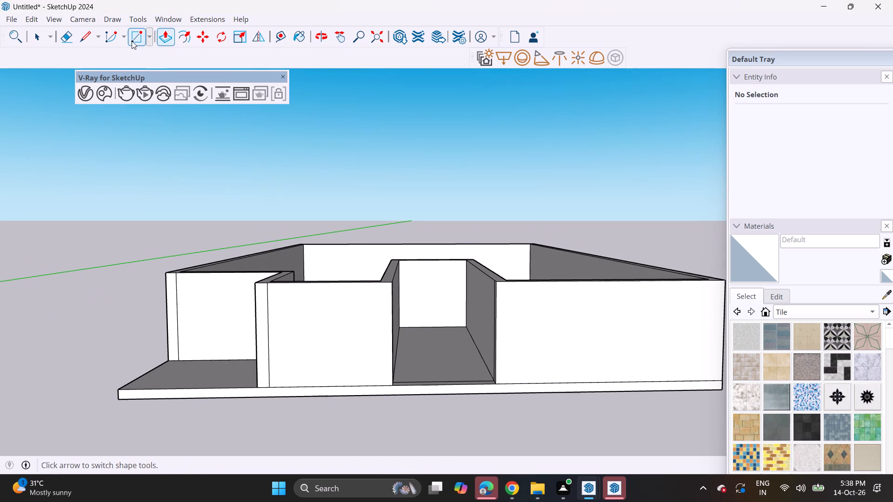
middle_click_drag(187, 264, 228, 249)
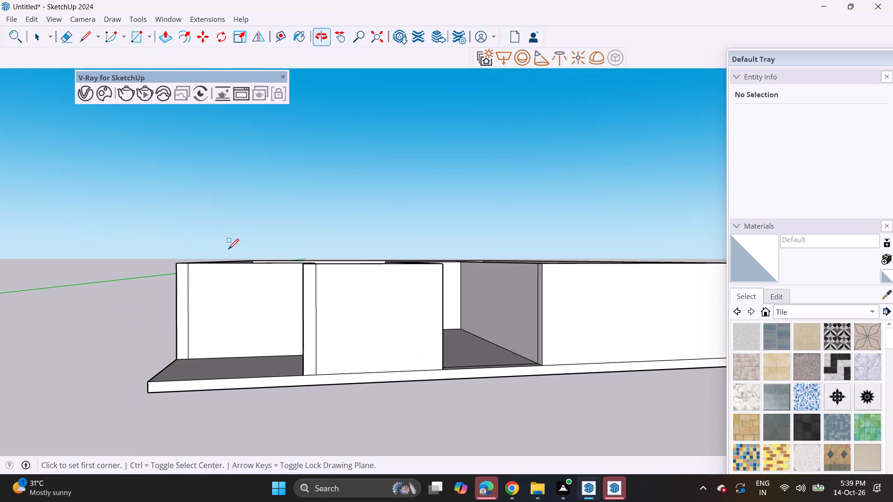
scroll(189, 286, "up", 3)
scroll(203, 337, "up", 2)
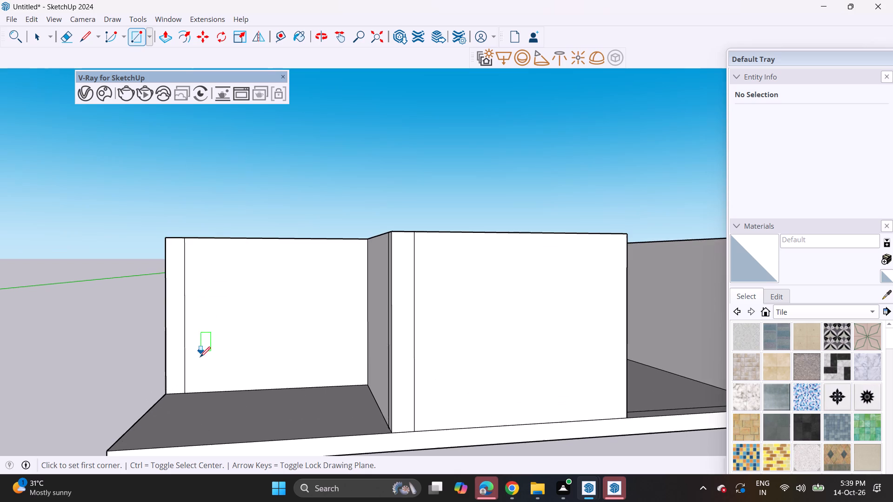
left_click(189, 394)
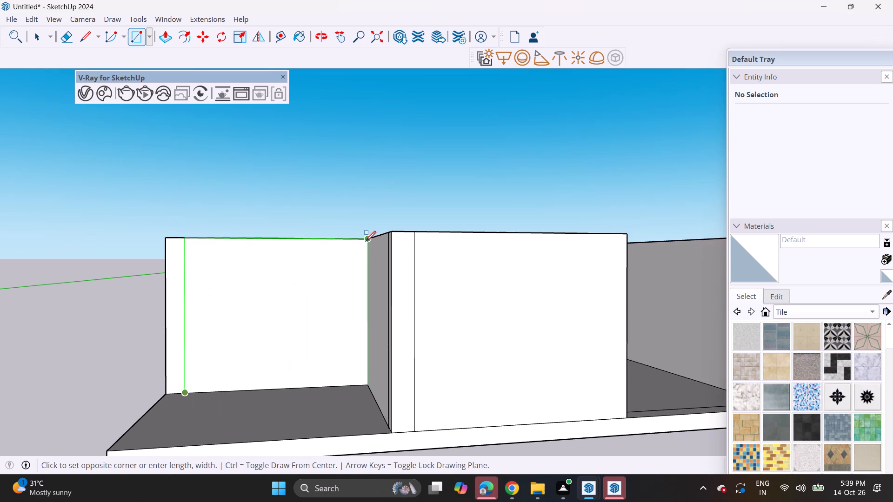
left_click(361, 241)
middle_click_drag(313, 264, 327, 427)
Push the rectangle through the wall's thickness to cut a full-height opening behind the open slab corner.
left_click(161, 39)
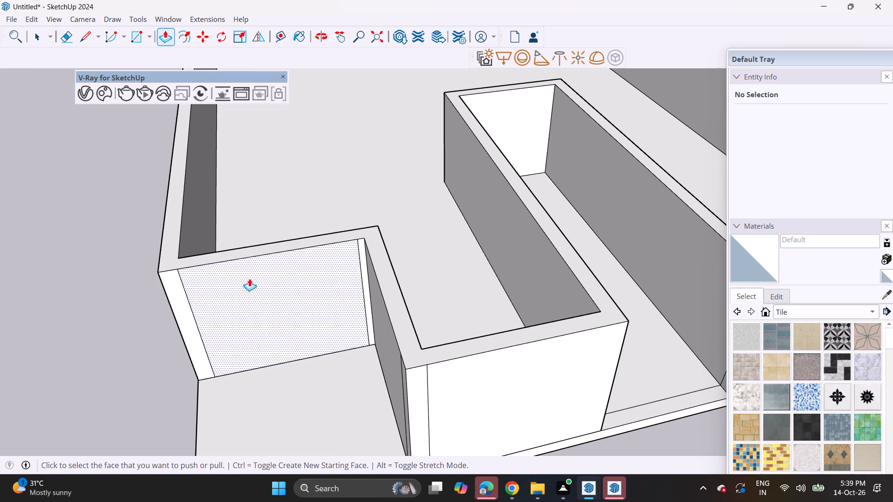
left_click(257, 319)
left_click(247, 245)
middle_click_drag(309, 320, 292, 265)
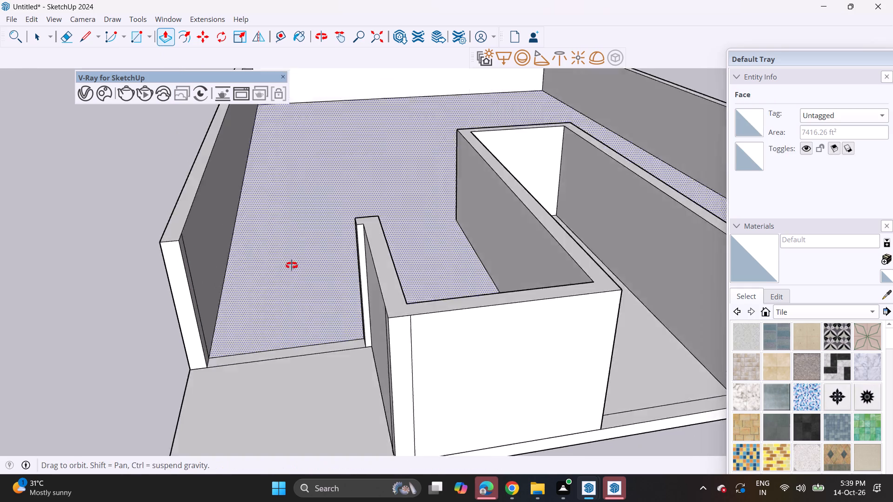
middle_click_drag(292, 265, 243, 173)
scroll(241, 172, "down", 4)
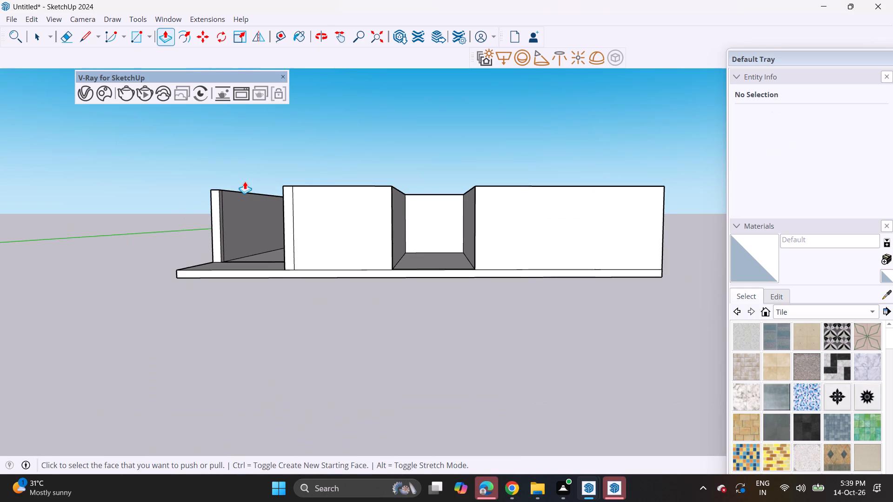
middle_click_drag(331, 225, 412, 237)
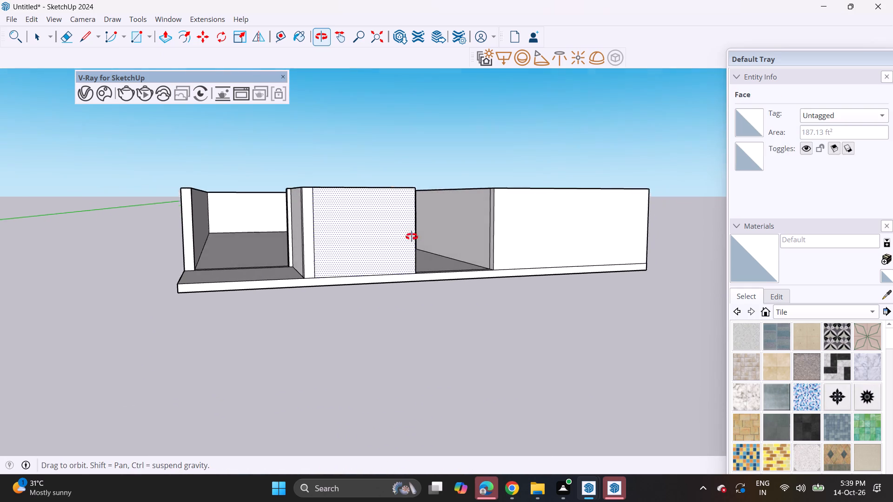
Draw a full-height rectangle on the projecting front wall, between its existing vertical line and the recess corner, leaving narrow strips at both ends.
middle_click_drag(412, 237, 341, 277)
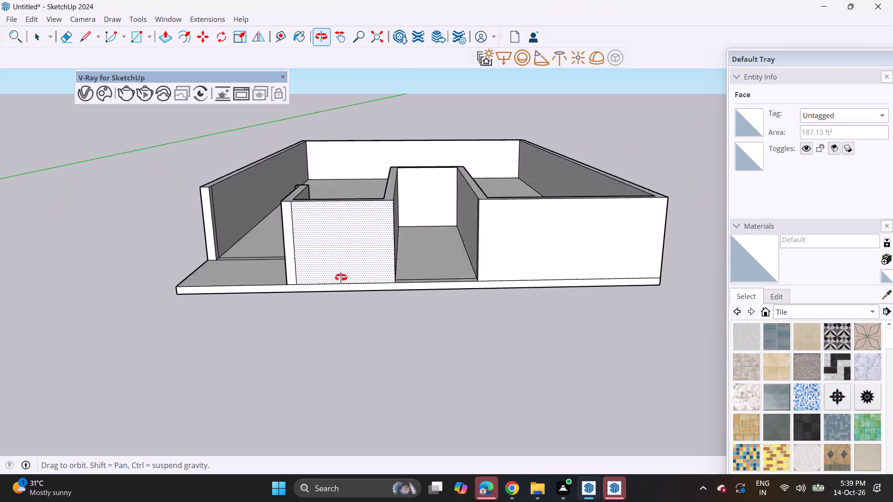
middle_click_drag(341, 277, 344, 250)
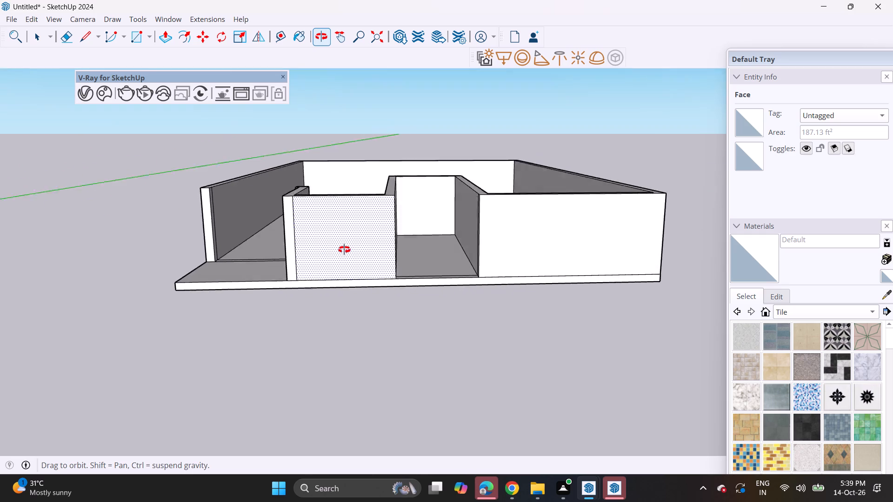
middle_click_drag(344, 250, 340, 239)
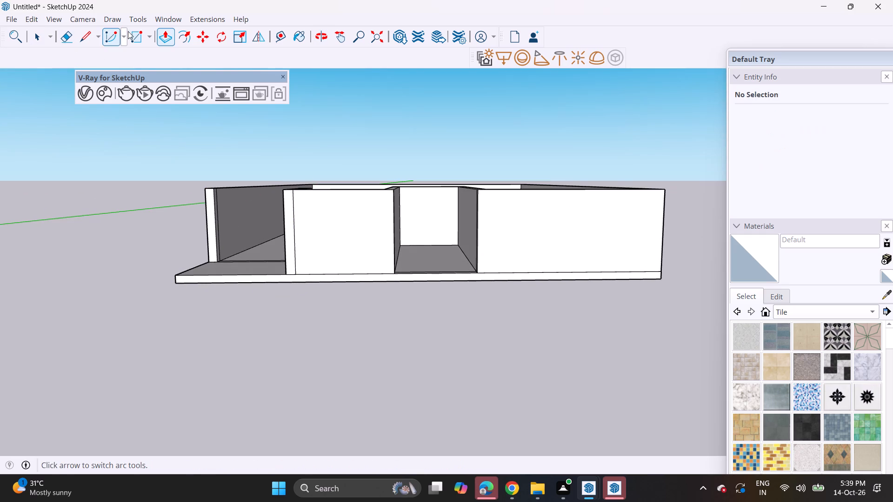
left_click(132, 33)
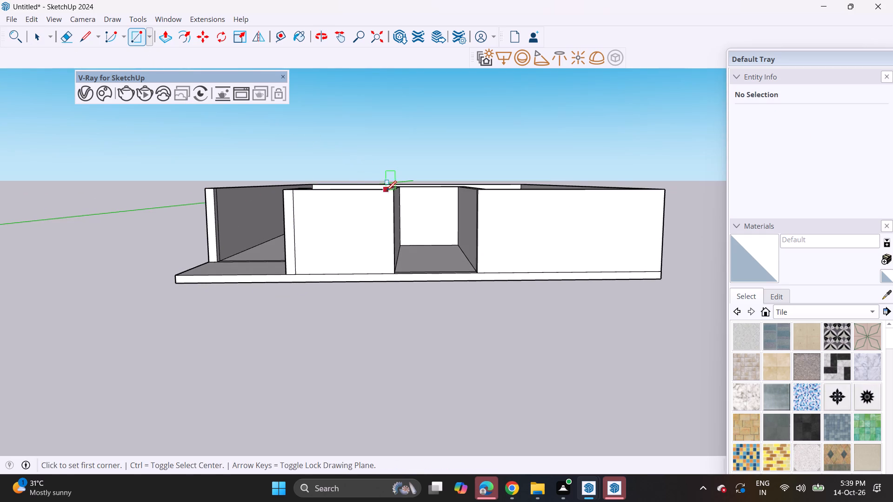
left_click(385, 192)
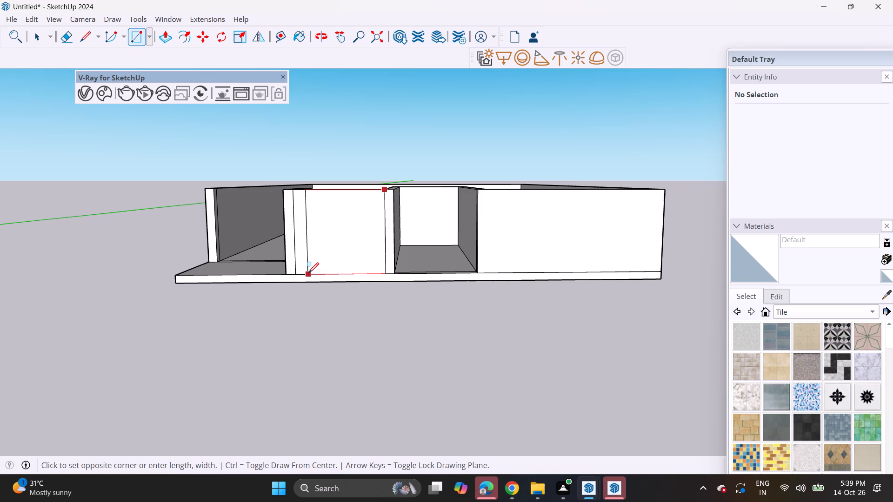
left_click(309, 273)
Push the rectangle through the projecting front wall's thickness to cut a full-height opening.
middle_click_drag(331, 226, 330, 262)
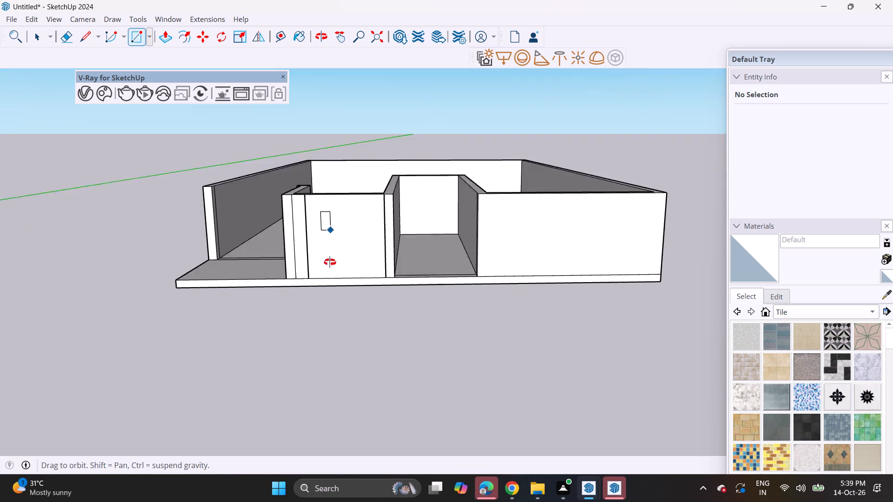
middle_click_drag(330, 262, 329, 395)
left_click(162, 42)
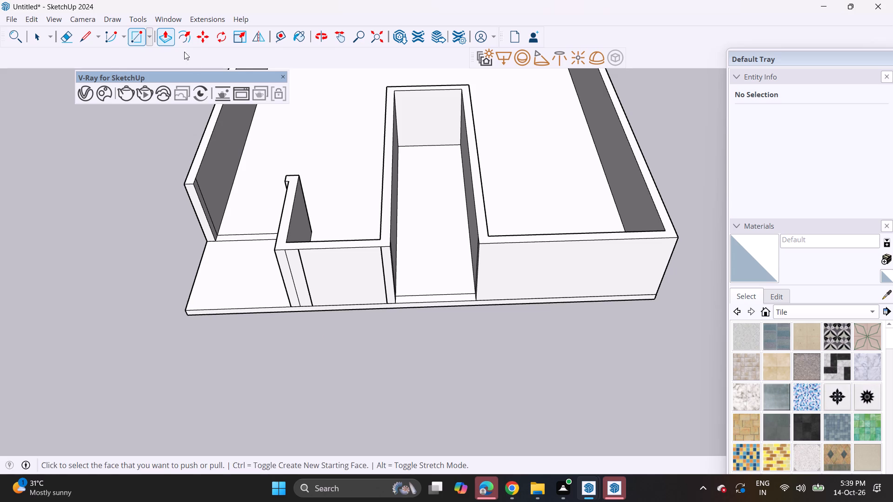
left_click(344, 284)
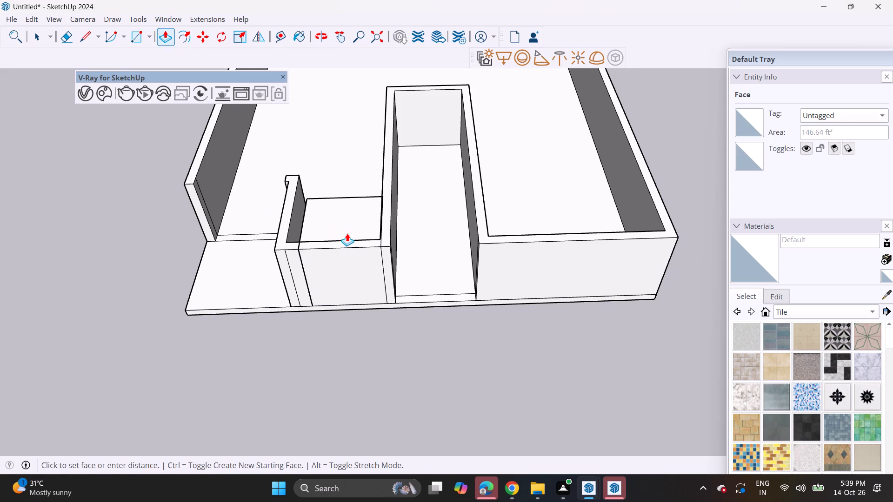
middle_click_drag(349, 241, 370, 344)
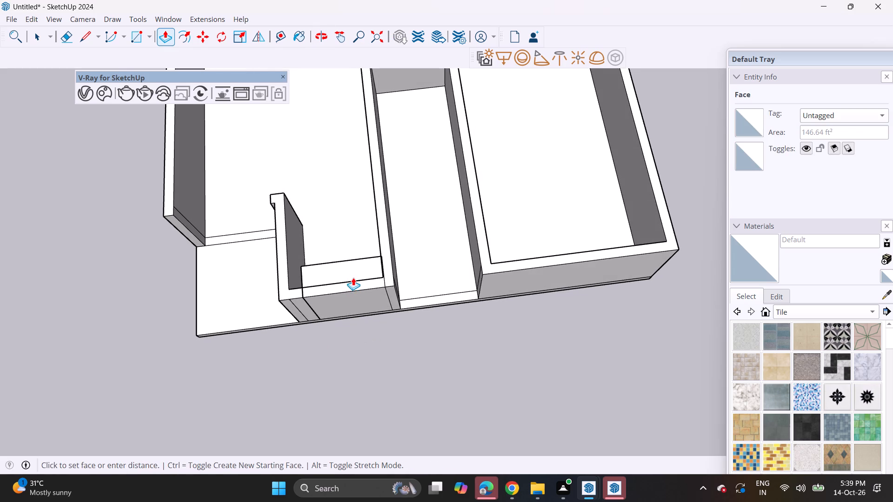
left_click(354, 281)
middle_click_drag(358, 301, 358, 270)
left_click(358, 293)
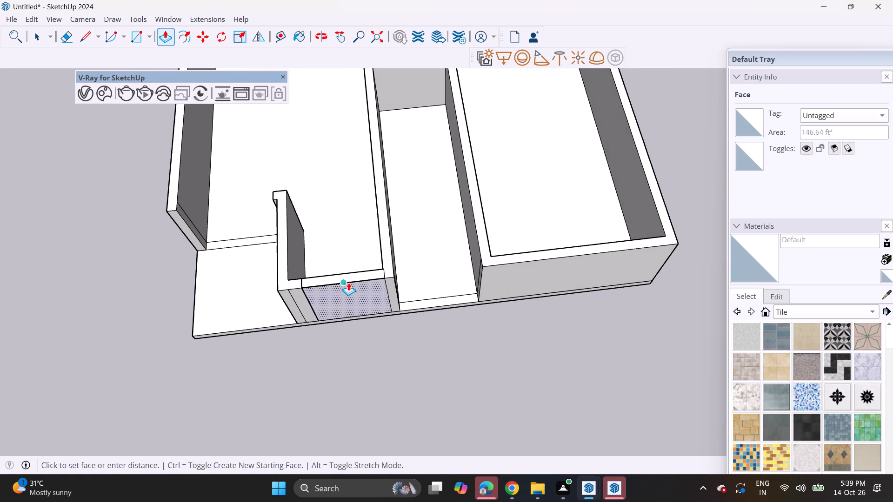
Undo the rectangle and push on the projecting front wall, and the opening cut behind the open slab corner.
key("ctrl+z")
key("ctrl+z")
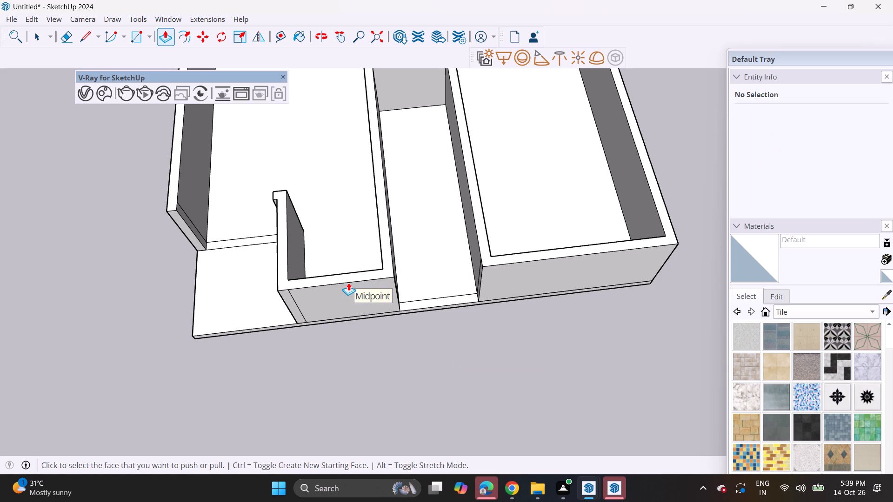
key("z")
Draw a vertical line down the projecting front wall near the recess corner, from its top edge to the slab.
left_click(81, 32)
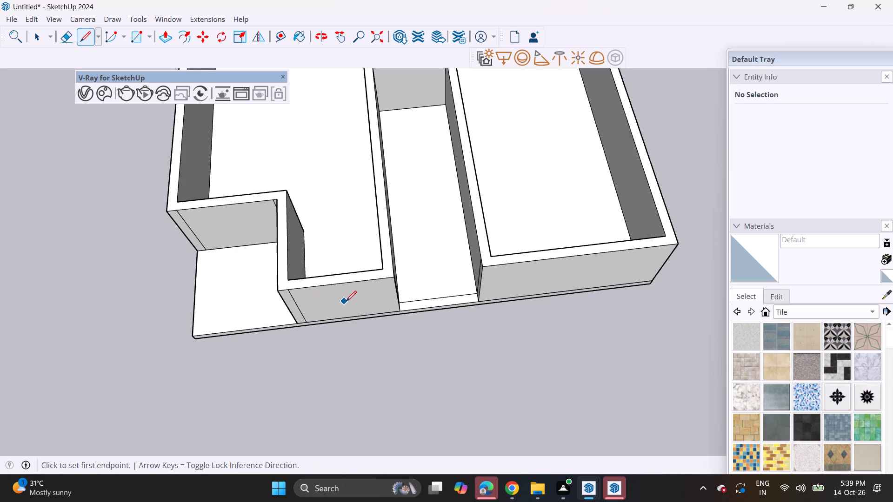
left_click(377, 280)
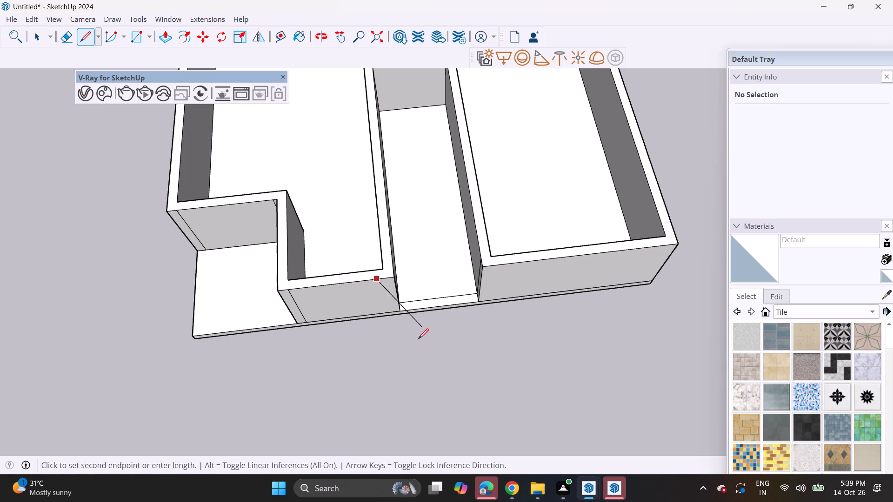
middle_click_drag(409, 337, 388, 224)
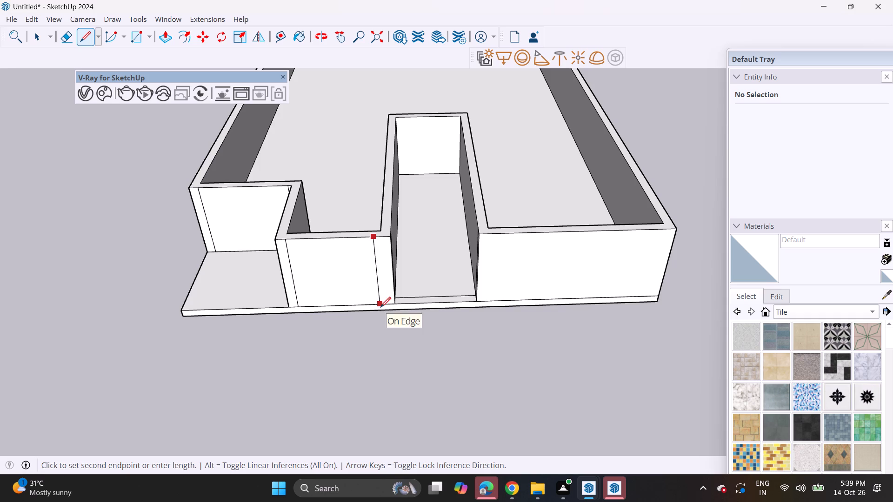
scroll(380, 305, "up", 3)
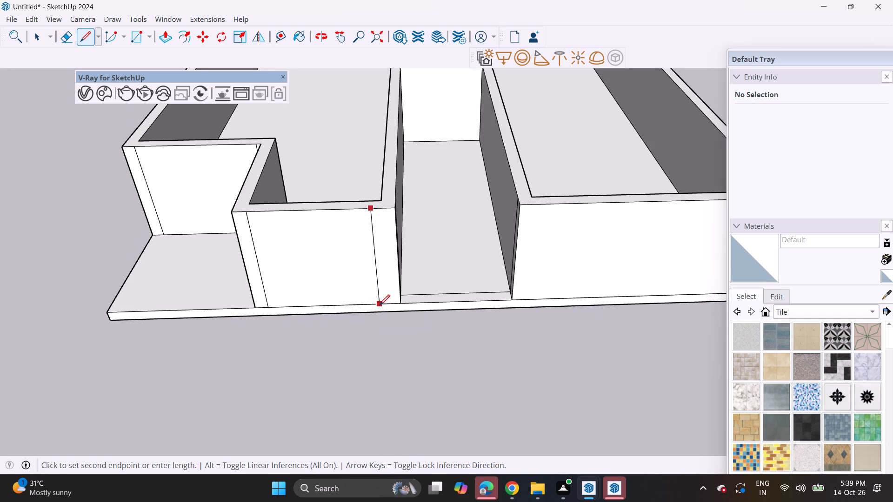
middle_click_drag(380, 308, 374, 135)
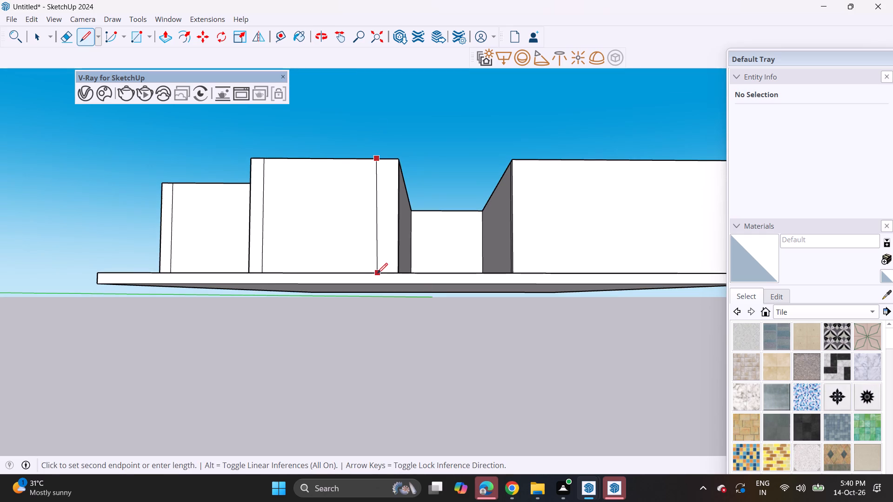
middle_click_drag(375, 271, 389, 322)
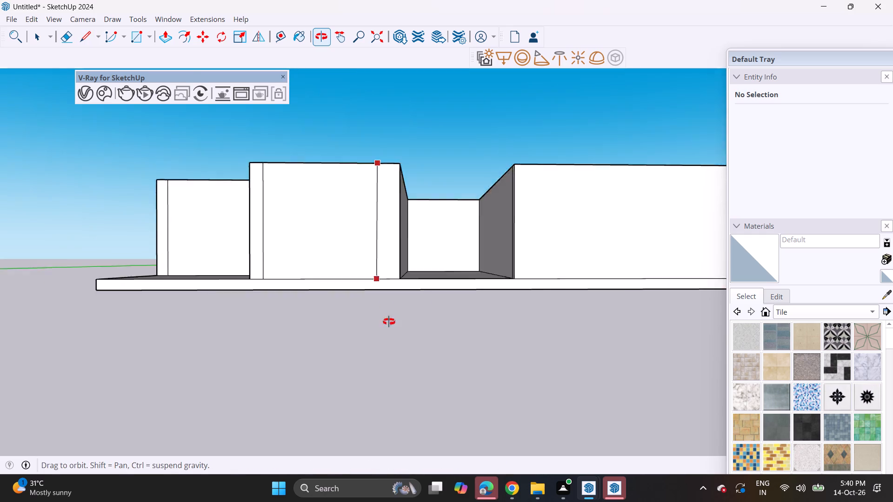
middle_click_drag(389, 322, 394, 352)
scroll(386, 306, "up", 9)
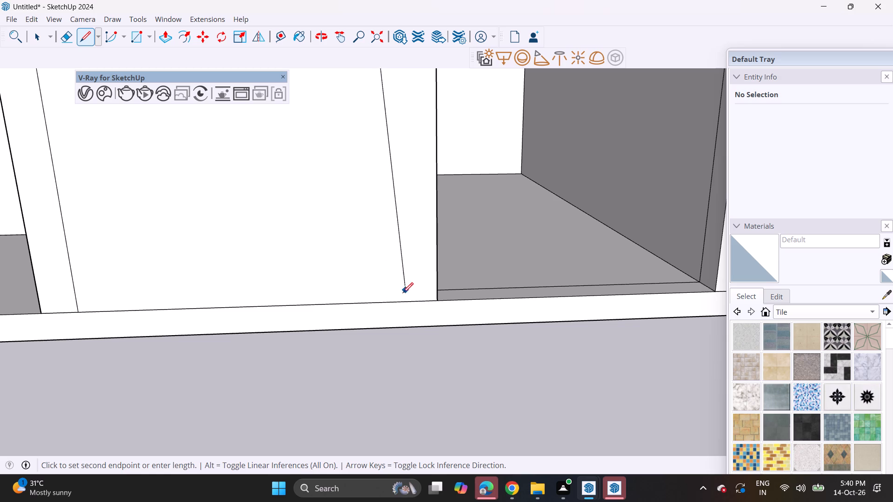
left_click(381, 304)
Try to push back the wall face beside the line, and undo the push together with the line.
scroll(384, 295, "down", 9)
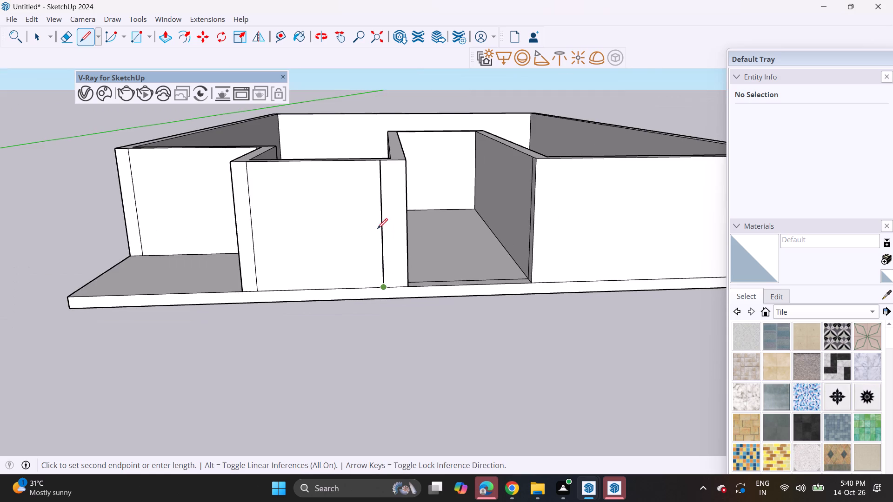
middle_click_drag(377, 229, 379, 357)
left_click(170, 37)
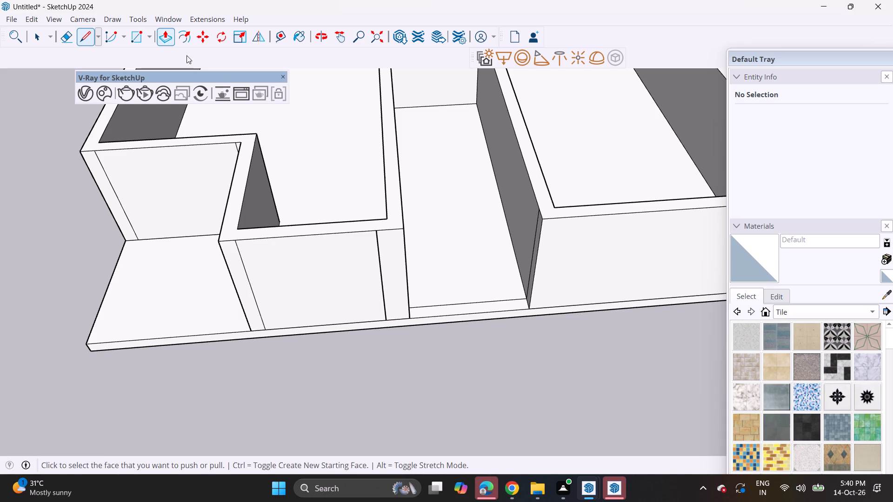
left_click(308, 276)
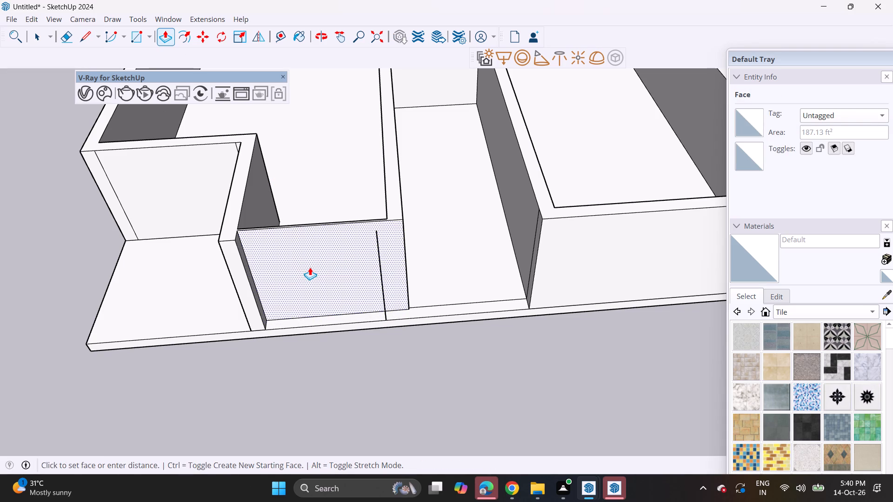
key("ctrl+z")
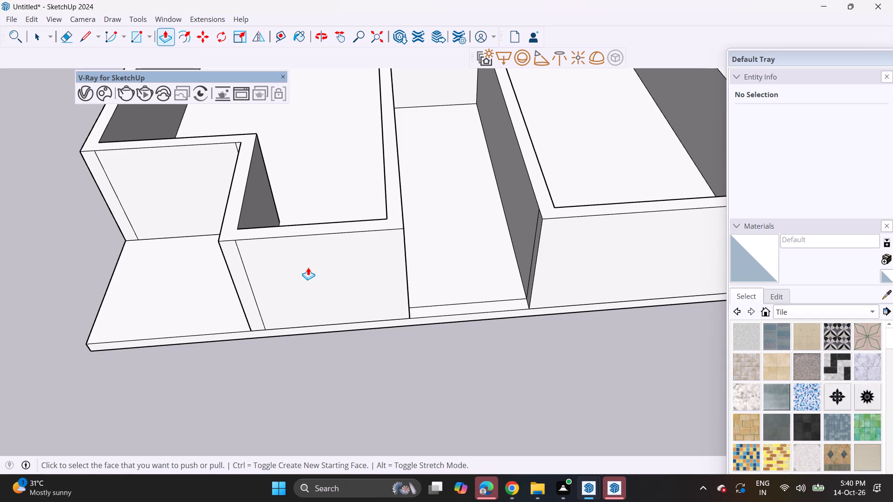
Draw the vertical line again on the projecting front wall near the recess, from the top edge to the base edge.
left_click(78, 37)
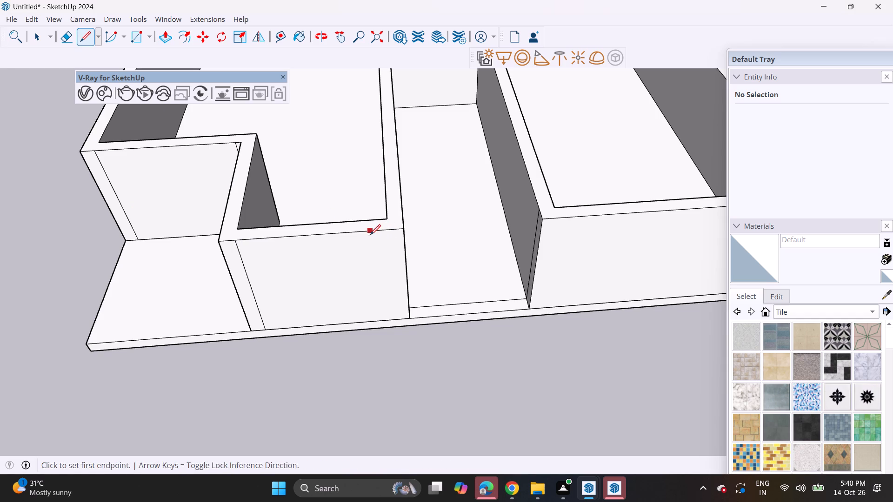
left_click(373, 234)
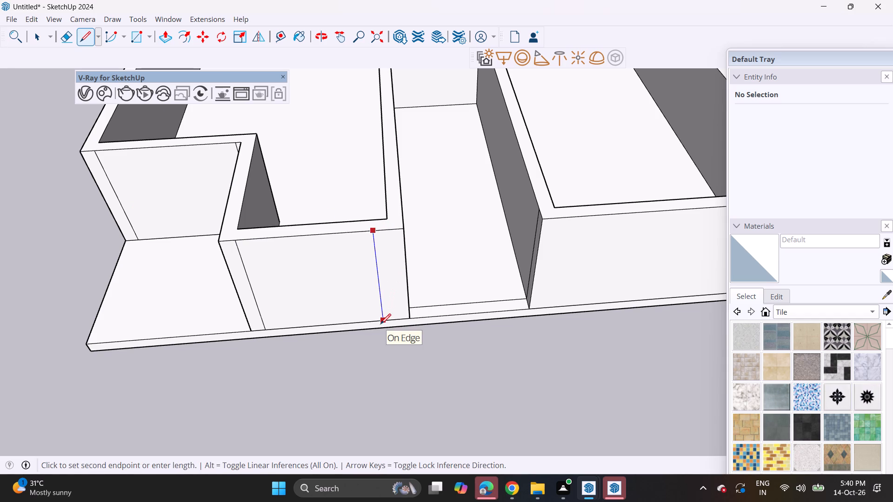
left_click(380, 324)
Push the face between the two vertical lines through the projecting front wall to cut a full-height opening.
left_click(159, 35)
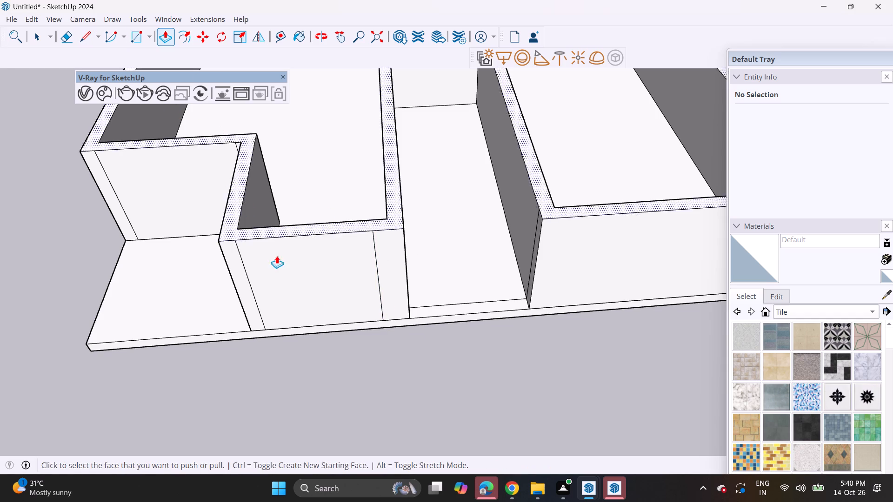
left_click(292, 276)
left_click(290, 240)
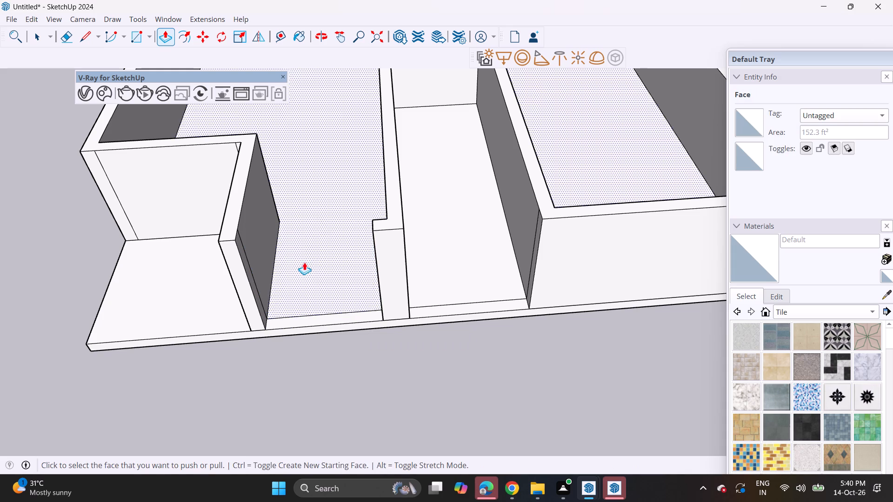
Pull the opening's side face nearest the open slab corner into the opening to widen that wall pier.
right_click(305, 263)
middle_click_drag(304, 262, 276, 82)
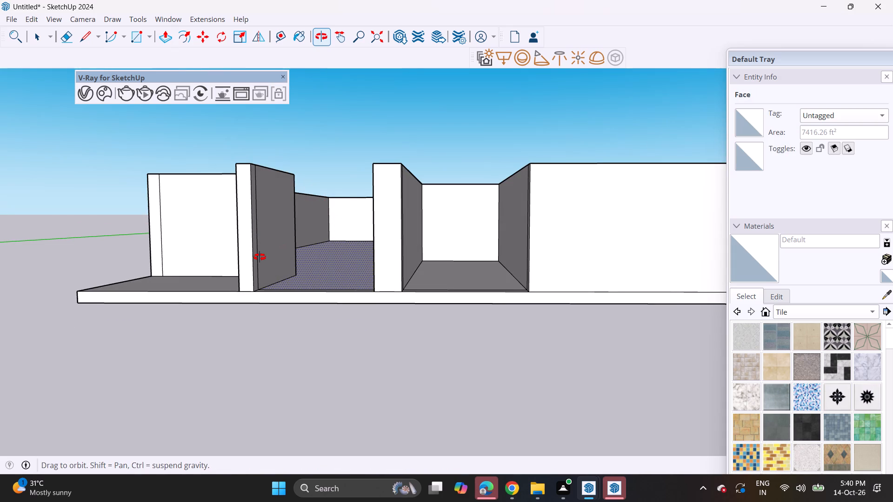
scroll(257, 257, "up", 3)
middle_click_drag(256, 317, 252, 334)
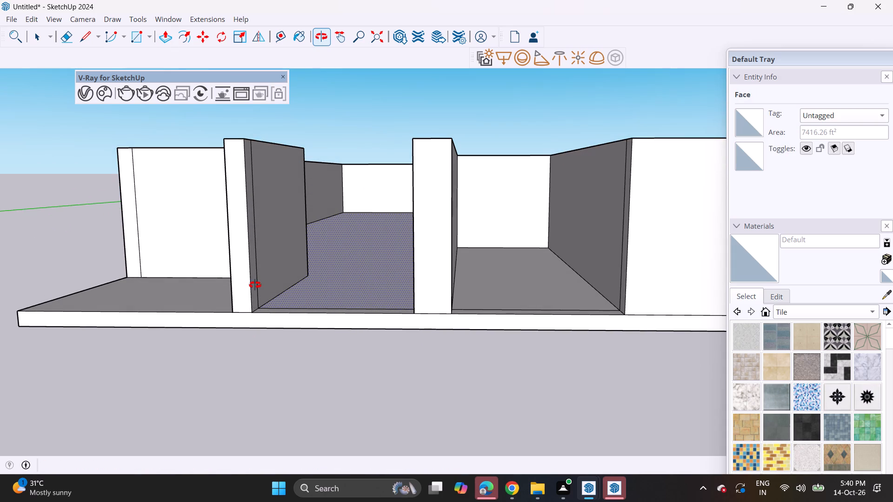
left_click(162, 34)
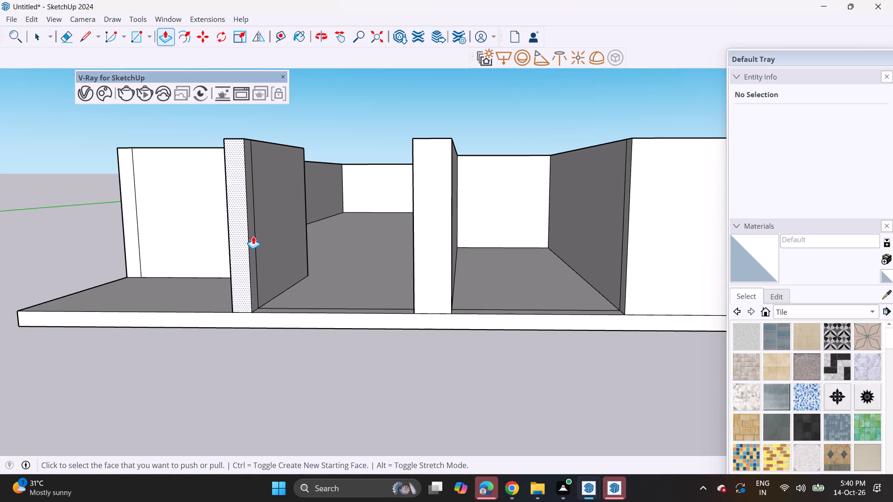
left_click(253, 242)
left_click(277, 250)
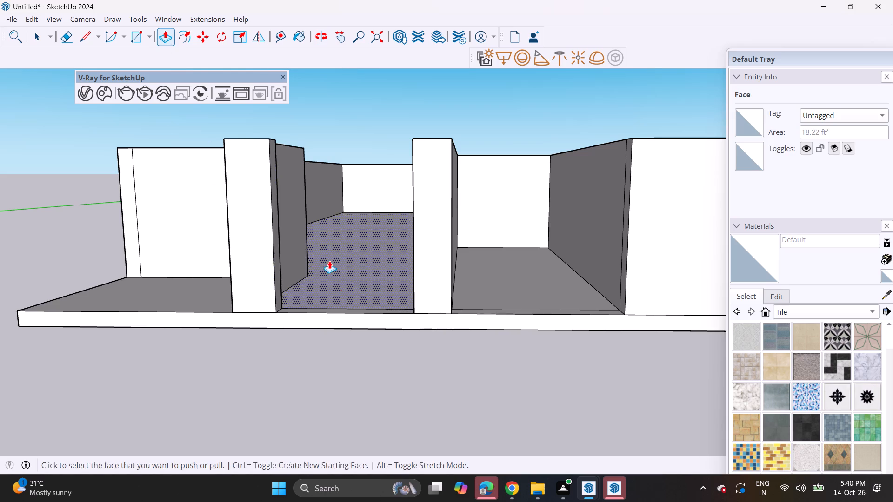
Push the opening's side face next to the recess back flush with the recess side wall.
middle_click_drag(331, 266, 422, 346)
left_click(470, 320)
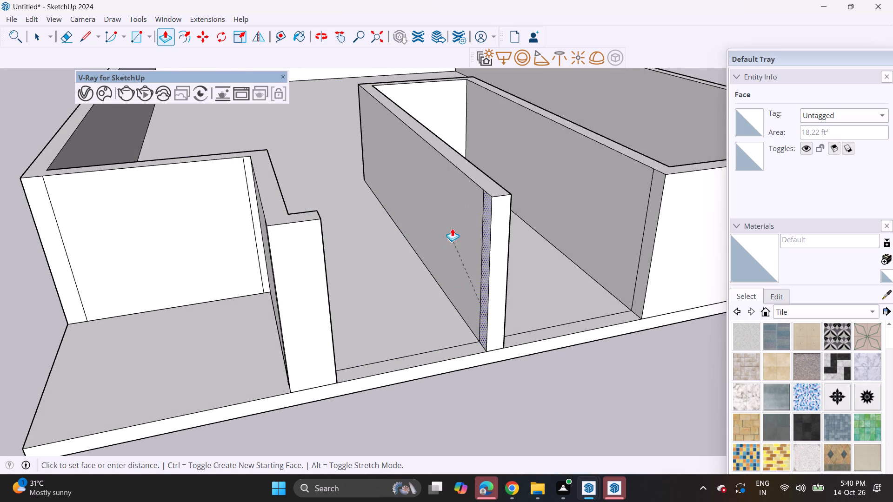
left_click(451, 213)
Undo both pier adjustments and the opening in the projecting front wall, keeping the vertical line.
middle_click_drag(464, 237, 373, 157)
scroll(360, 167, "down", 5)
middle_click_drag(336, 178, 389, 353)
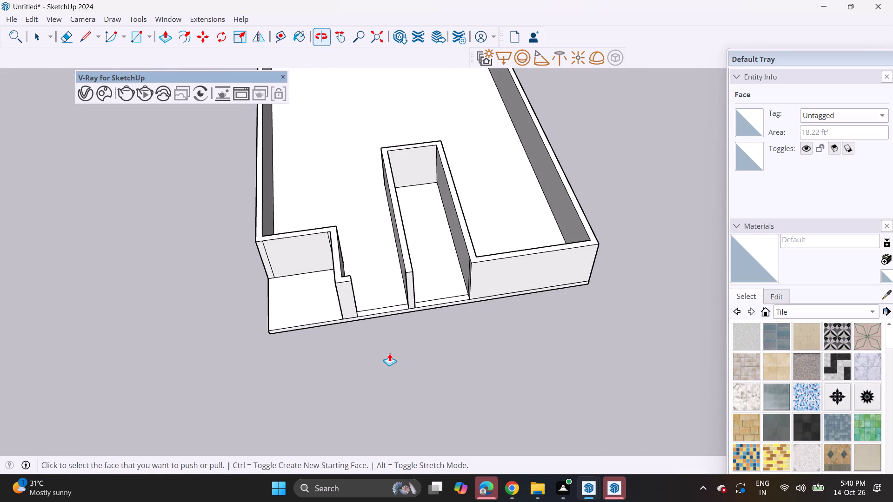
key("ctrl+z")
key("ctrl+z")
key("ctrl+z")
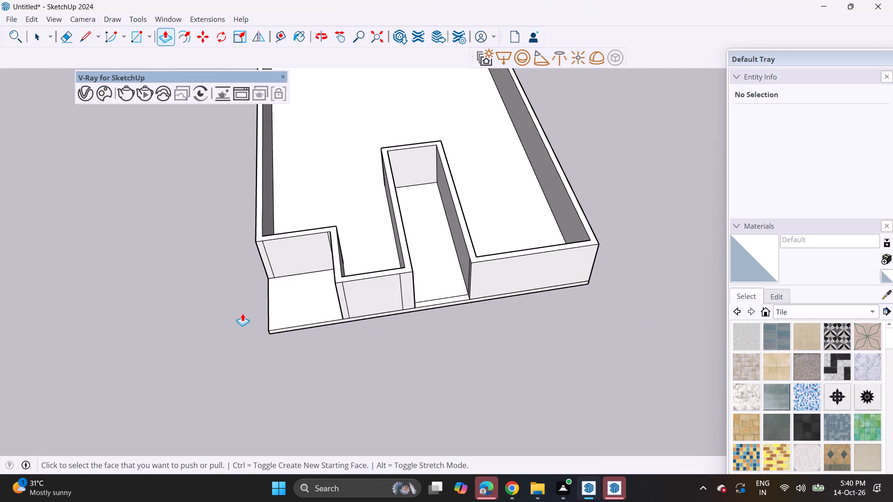
Pull the base slab's side face outward along the long side wall, beyond the open slab corner.
middle_click_drag(243, 313, 367, 231)
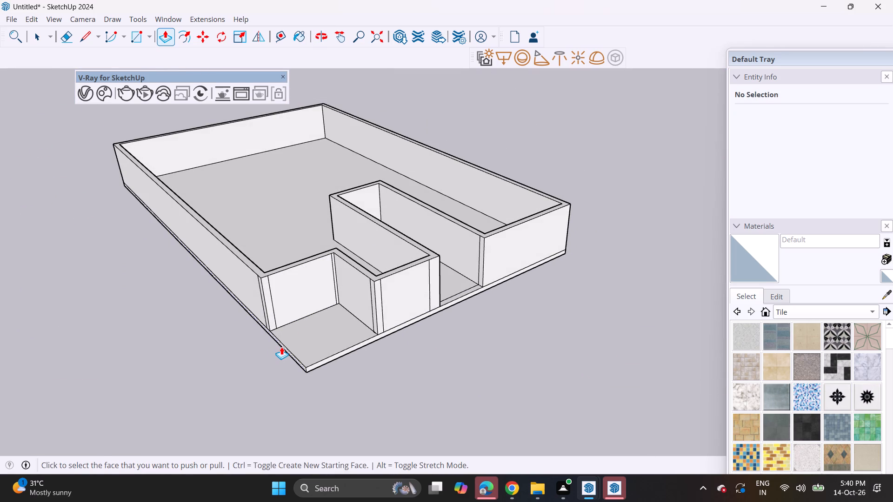
left_click(281, 347)
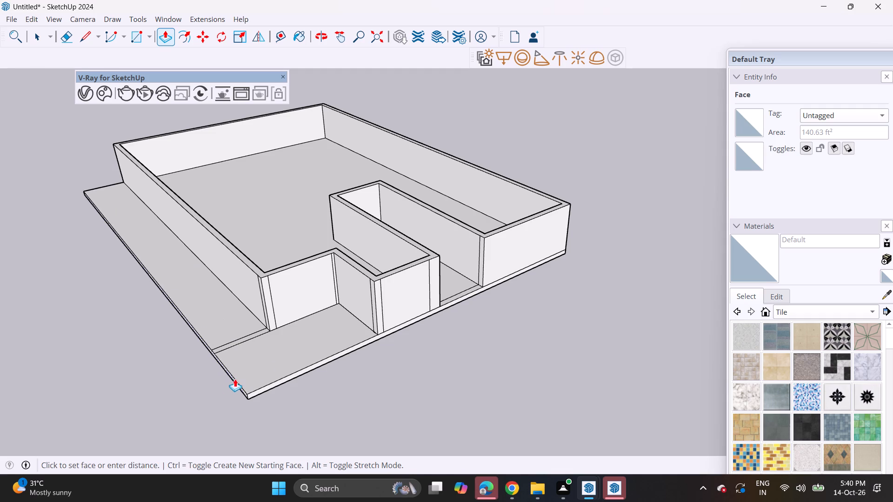
left_click(238, 378)
Pull the long side wall's outer face out to the widened slab edge and bring the narrow strip beside the recess flush.
left_click(249, 301)
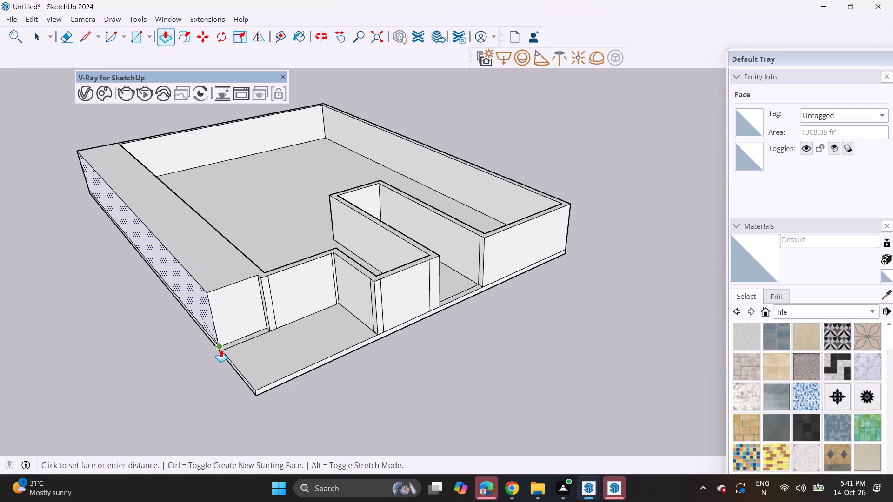
left_click(221, 350)
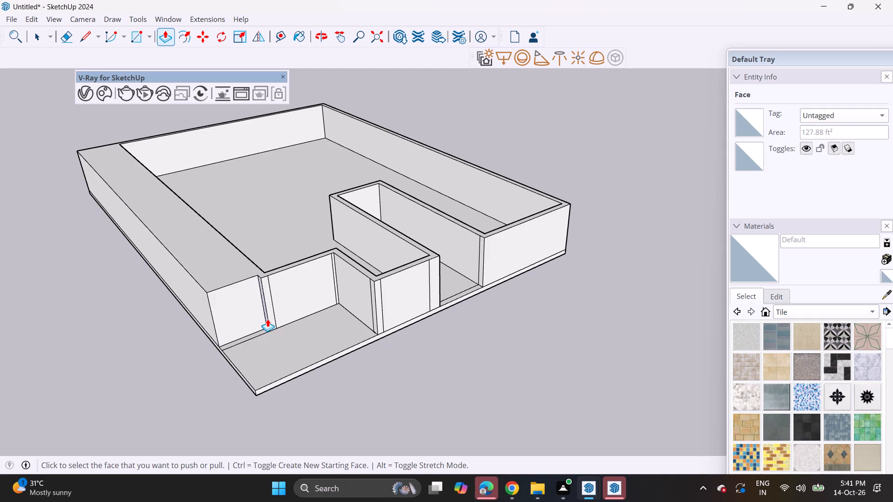
double_click(267, 319)
Push the inner face of the thickened long side wall outward, leaving a thin wall along the slab edge.
middle_click_drag(274, 291, 170, 410)
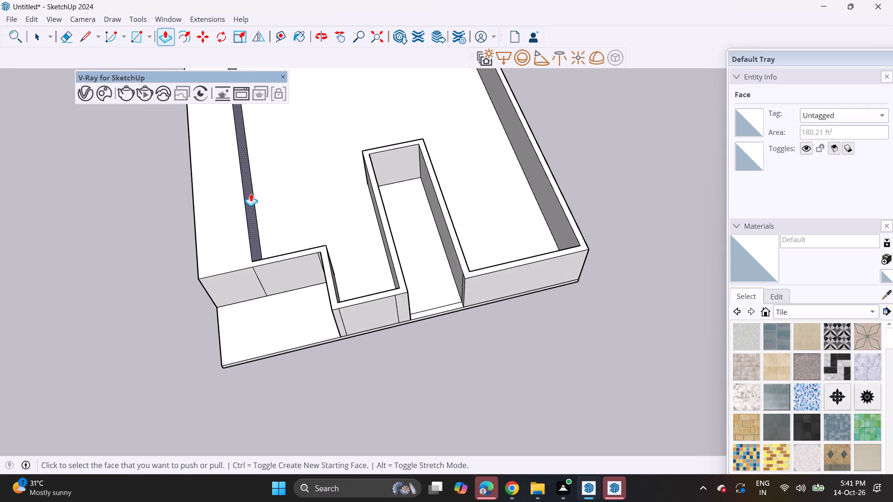
left_click(251, 193)
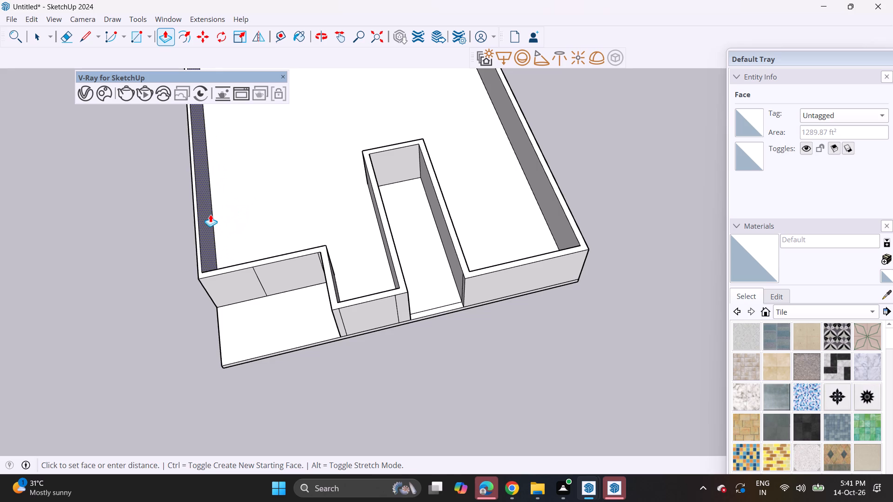
left_click(210, 214)
Pull the projecting room's side wall into the open-corner recess and extend the narrow strip beside it flush with the front wall.
middle_click_drag(259, 291, 380, 252)
left_click(352, 336)
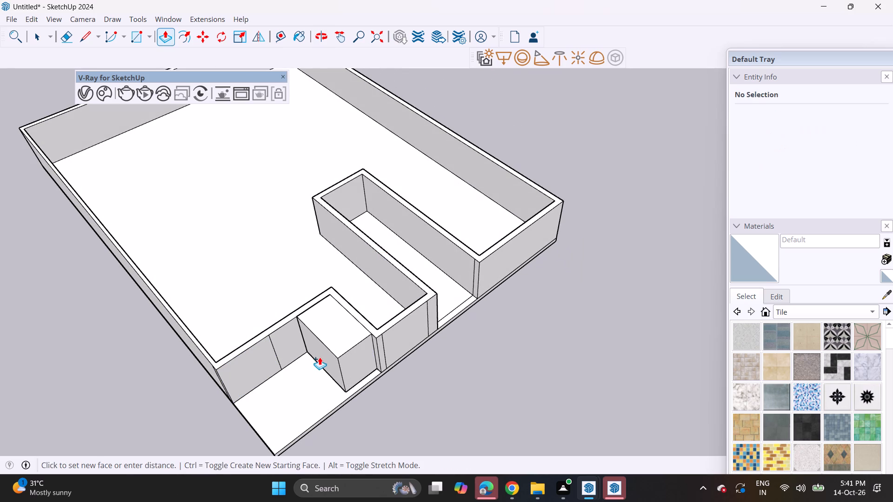
left_click(324, 356)
middle_click_drag(345, 382, 343, 237)
scroll(381, 355, "up", 7)
middle_click_drag(369, 338, 380, 330)
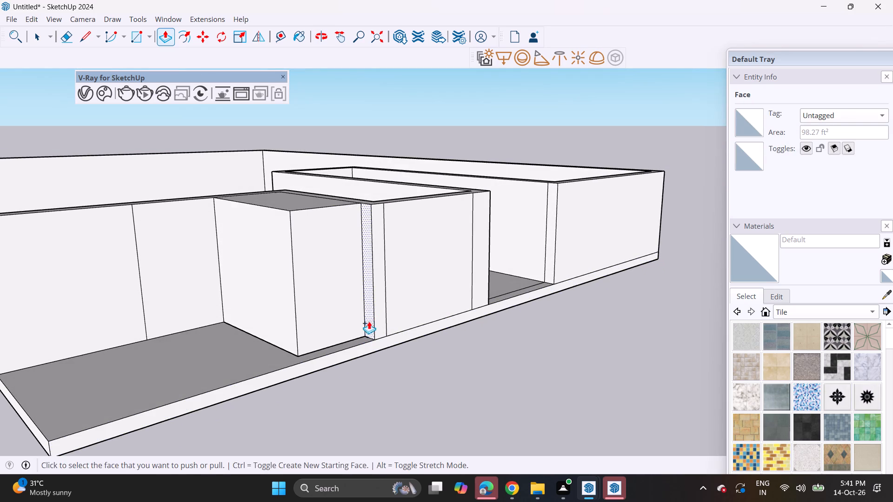
double_click(371, 321)
Push the inner face of the thickened recess side wall toward the recess to thin the wall.
middle_click_drag(375, 271, 223, 371)
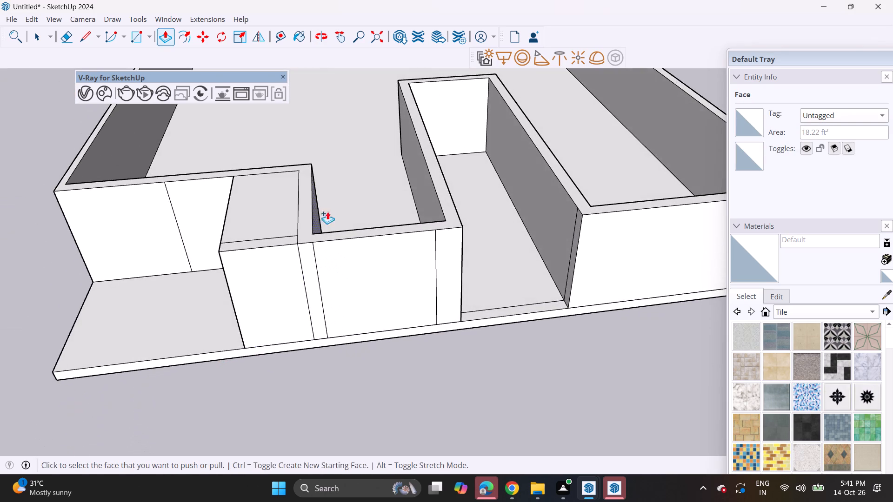
middle_click_drag(339, 203, 343, 325)
left_click(326, 267)
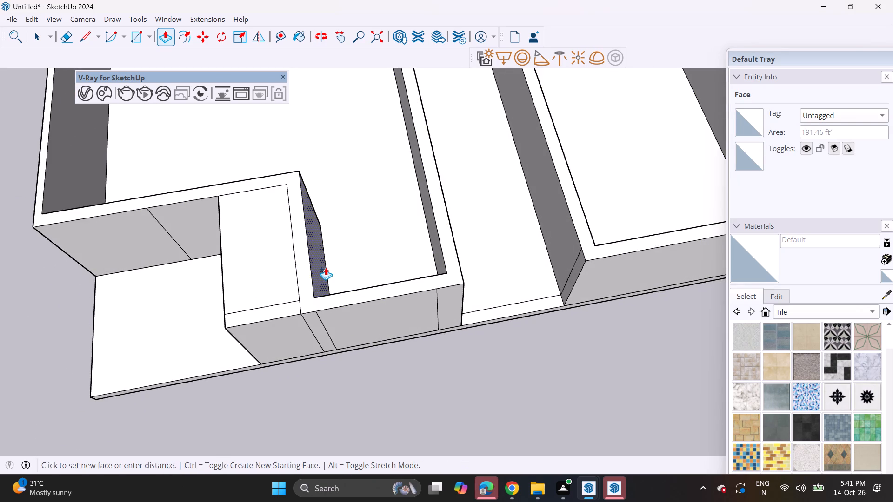
left_click(267, 273)
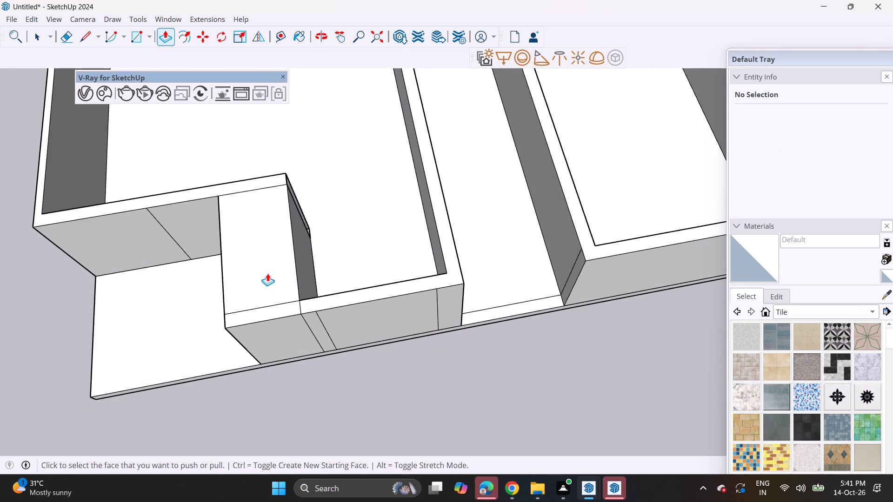
left_click(305, 270)
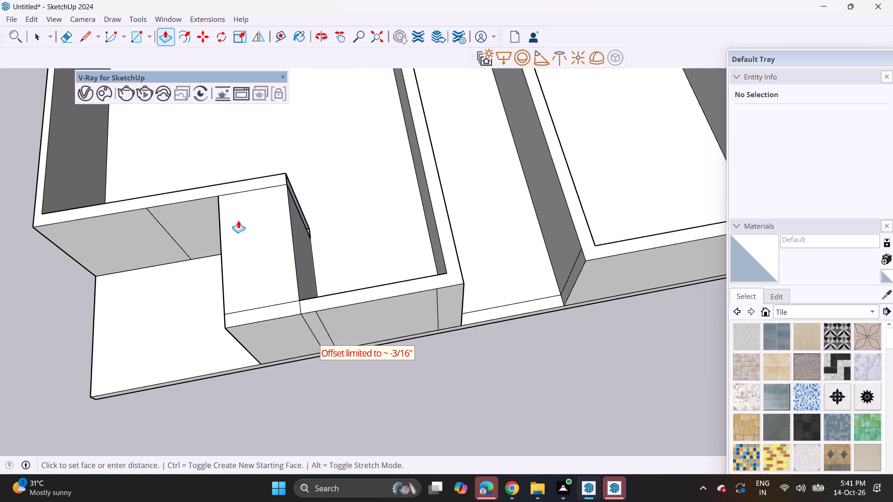
Draw a line across the thick wall's top, parallel to its recess-side edge, from the rear wall to the front wall.
left_click(92, 39)
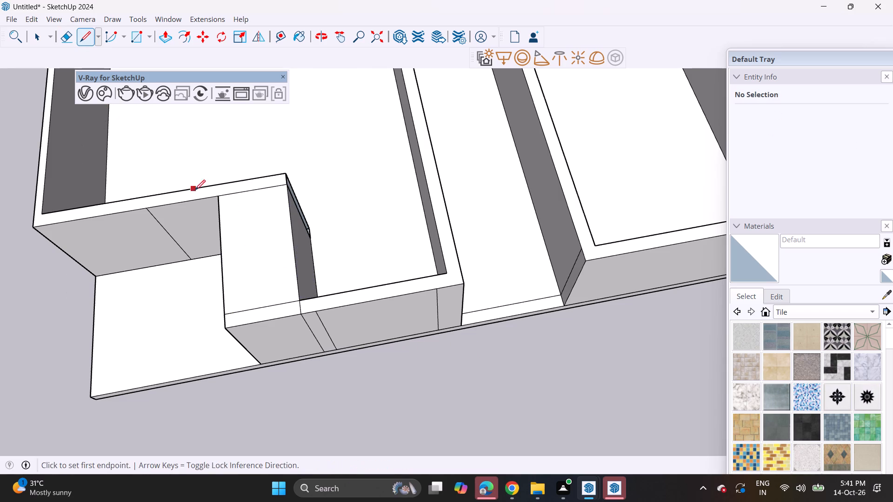
left_click(228, 193)
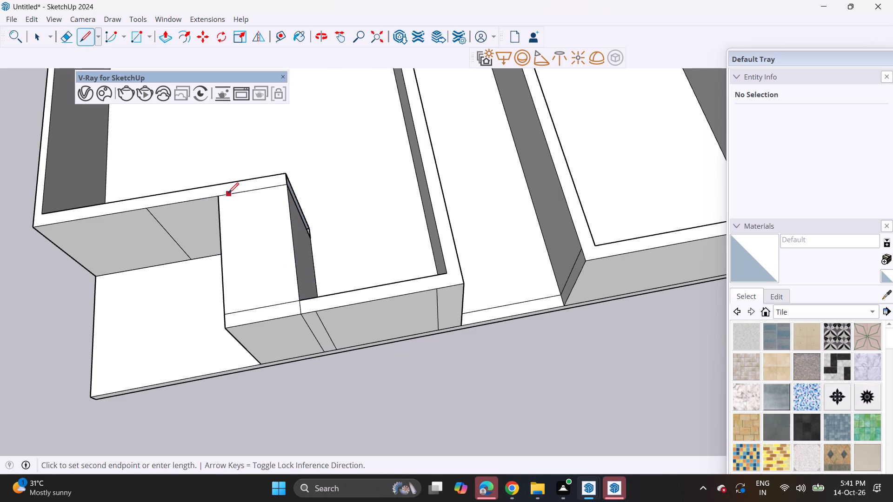
left_click_drag(233, 308, 235, 316)
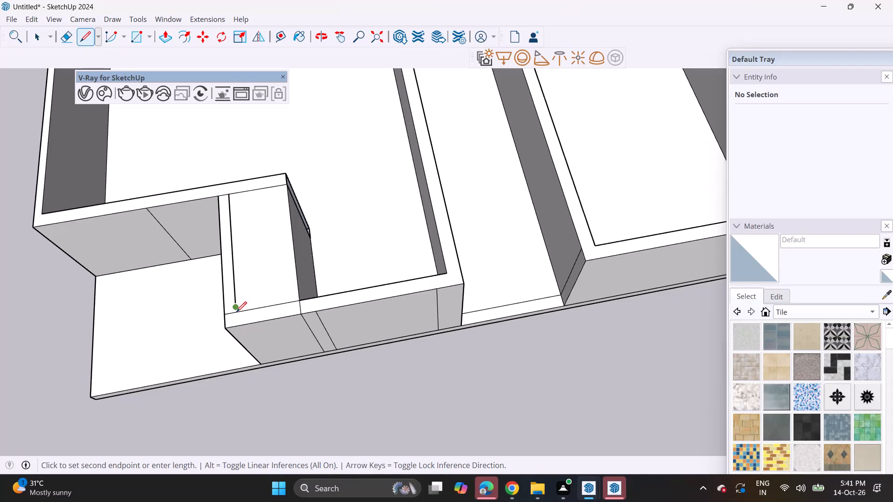
left_click(236, 312)
left_click(236, 309)
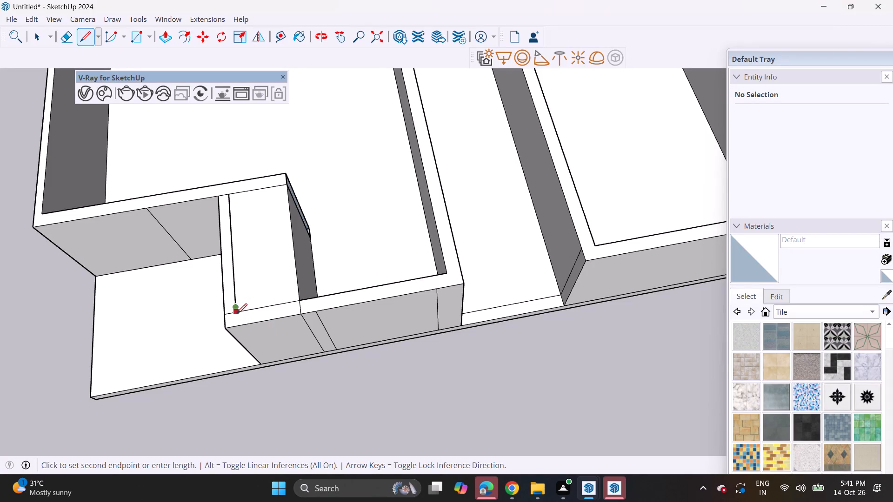
left_click(237, 315)
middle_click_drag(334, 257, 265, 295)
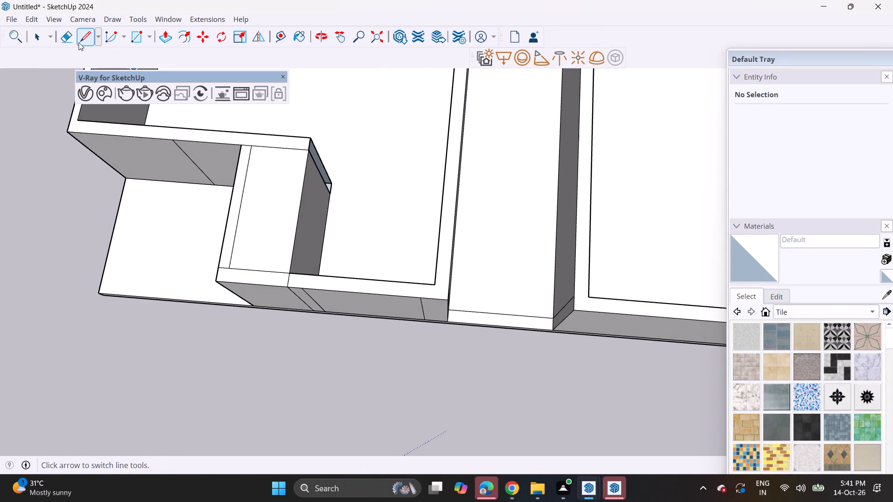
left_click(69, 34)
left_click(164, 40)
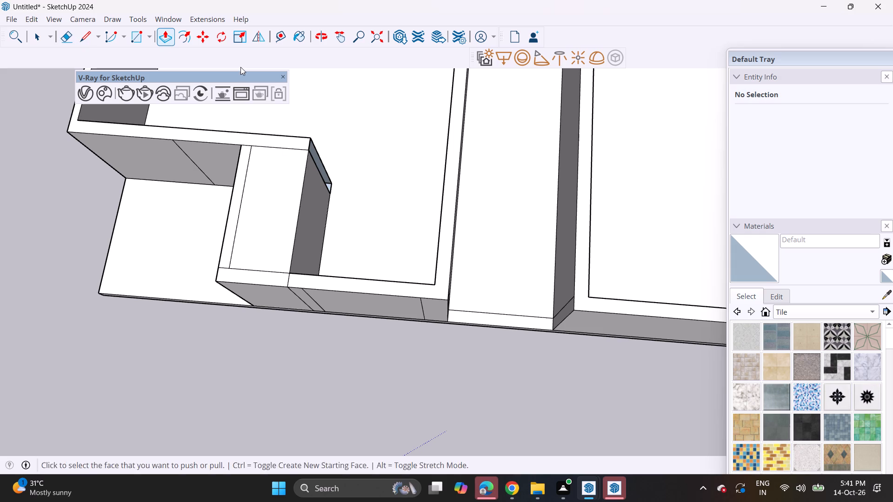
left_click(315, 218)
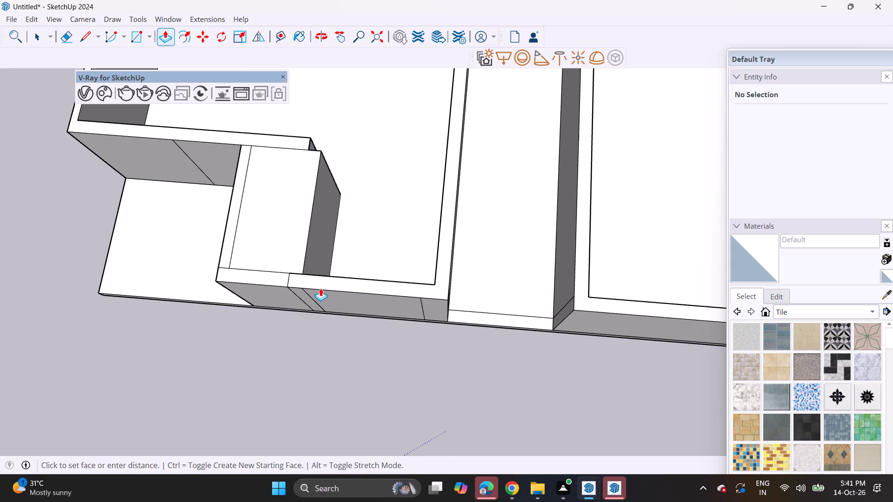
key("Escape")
Erase the two leftover vertical lines on the projecting front wall near the recess.
middle_click_drag(328, 314, 333, 205)
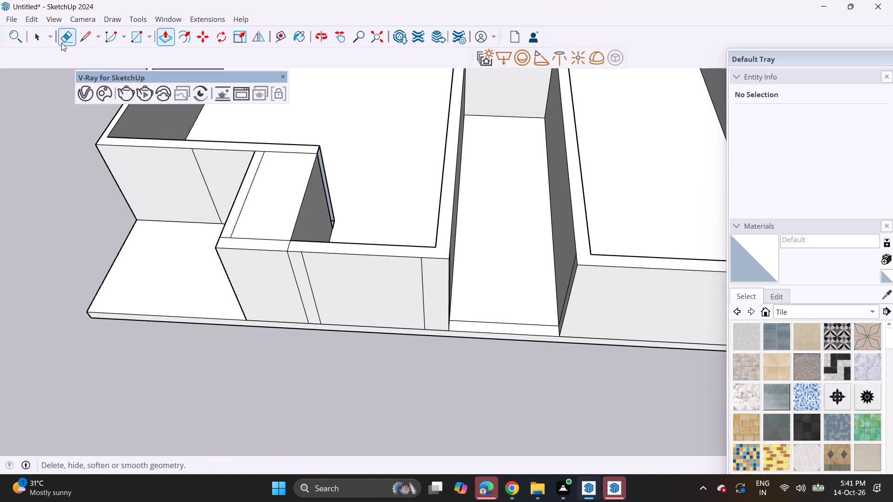
left_click(61, 43)
left_click_drag(269, 287, 307, 289)
left_click_drag(310, 282, 304, 289)
middle_click_drag(293, 285, 283, 302)
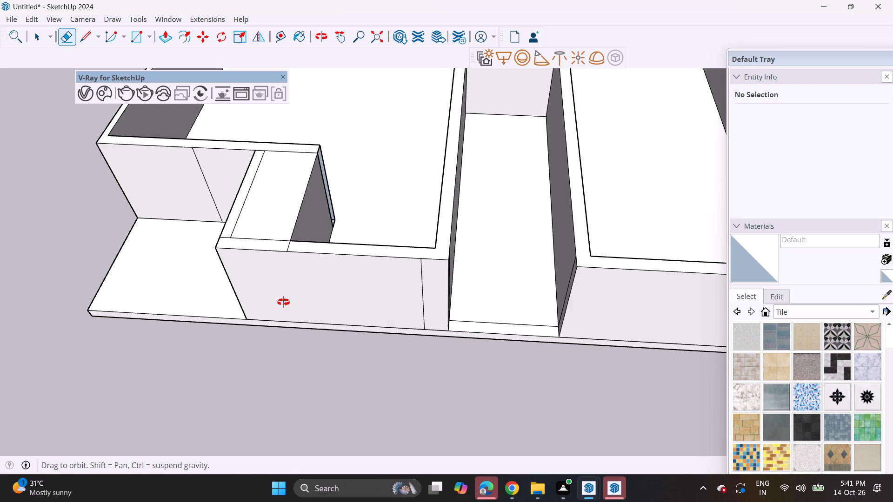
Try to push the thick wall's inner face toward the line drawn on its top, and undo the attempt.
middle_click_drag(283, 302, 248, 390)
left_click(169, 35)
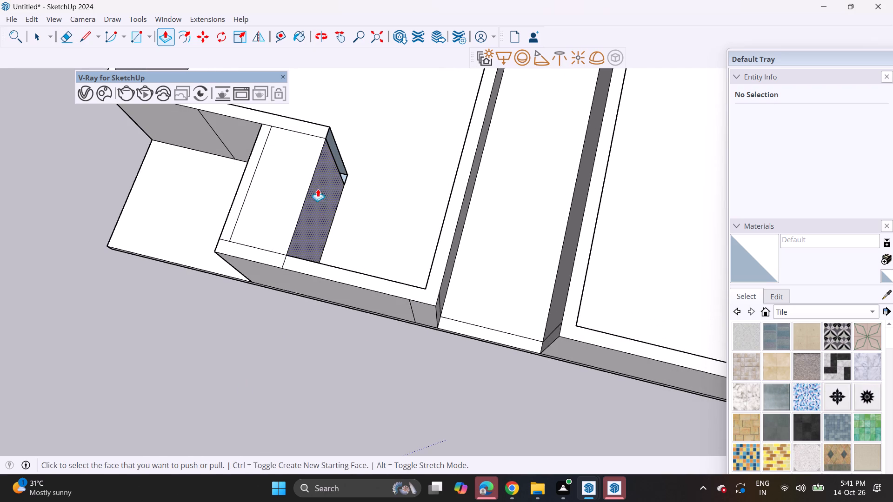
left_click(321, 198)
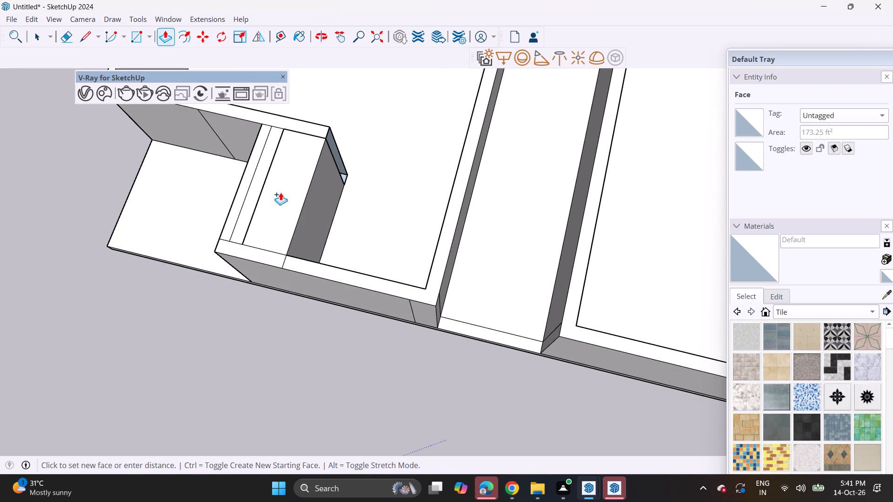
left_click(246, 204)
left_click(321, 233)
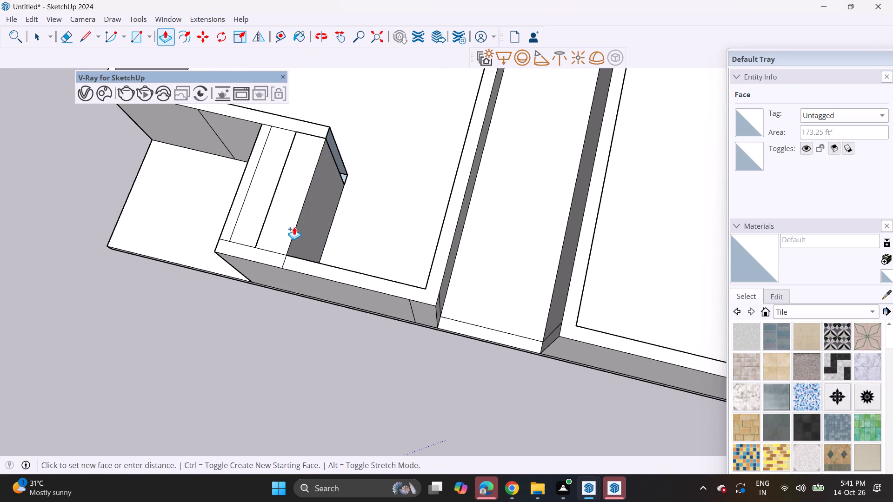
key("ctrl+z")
Erase the thick wall's inner top and floor edges, leaving only the thin wall beside the recess.
left_click(63, 33)
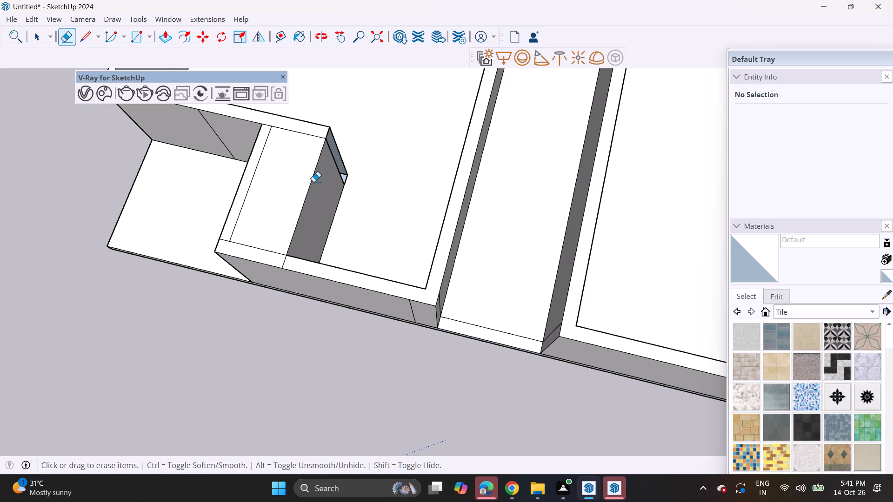
left_click(314, 180)
left_click_drag(311, 172, 318, 176)
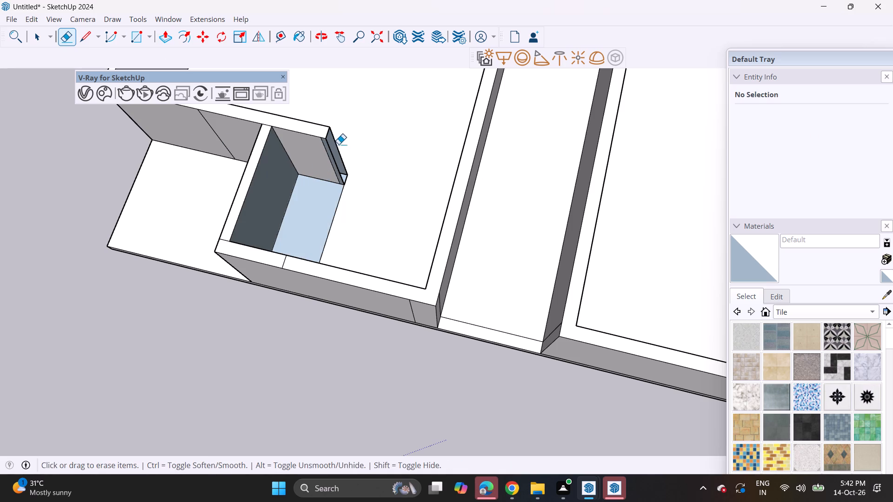
left_click_drag(339, 201, 343, 205)
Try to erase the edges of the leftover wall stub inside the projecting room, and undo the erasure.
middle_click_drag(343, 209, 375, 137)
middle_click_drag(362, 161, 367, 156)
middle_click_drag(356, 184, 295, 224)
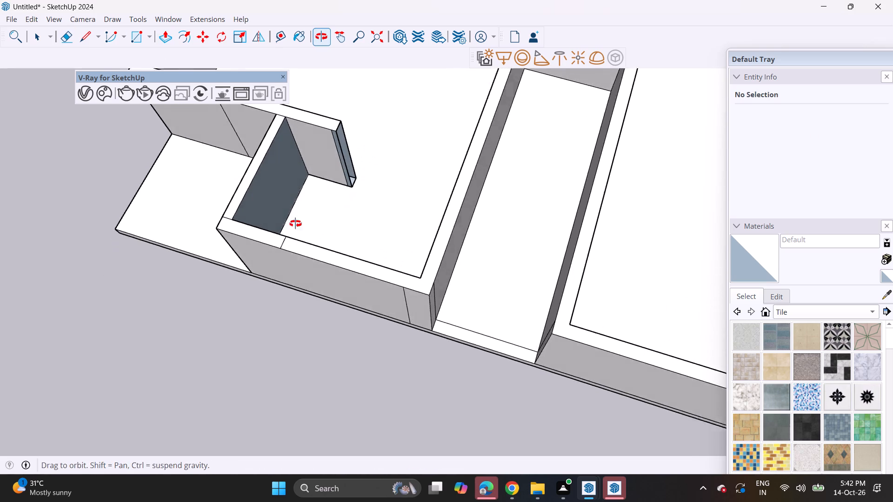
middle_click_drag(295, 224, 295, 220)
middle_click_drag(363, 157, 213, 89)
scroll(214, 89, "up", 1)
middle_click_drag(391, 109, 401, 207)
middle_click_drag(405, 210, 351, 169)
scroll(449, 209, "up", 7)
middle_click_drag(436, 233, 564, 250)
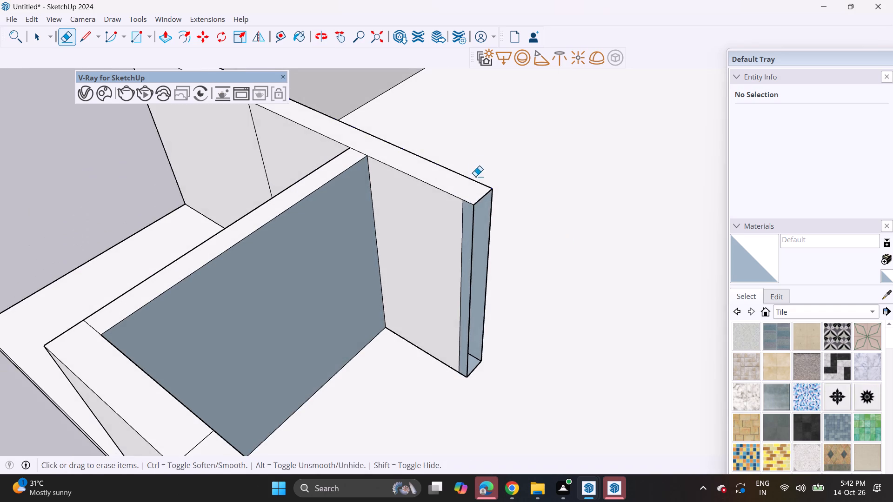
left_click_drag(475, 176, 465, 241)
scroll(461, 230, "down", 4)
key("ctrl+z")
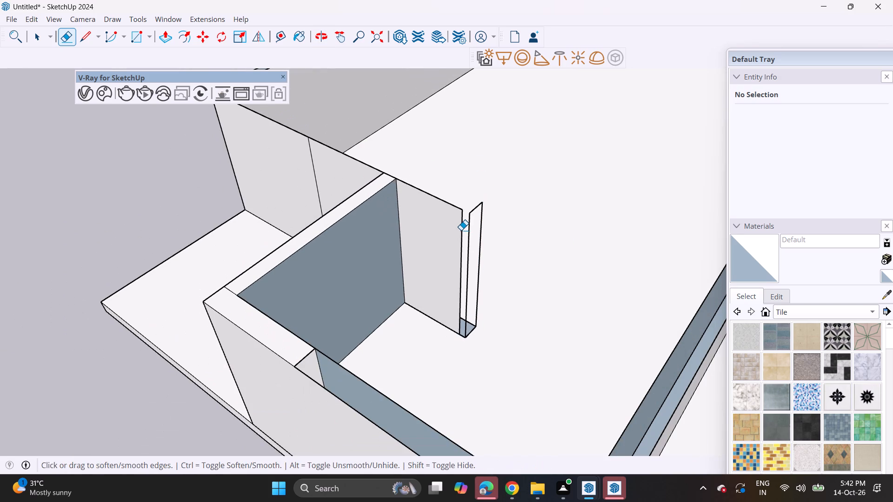
Draw a short line across the wall top, from the thin wall's inner corner to the opposite edge, separating the stub.
middle_click_drag(461, 230, 521, 240)
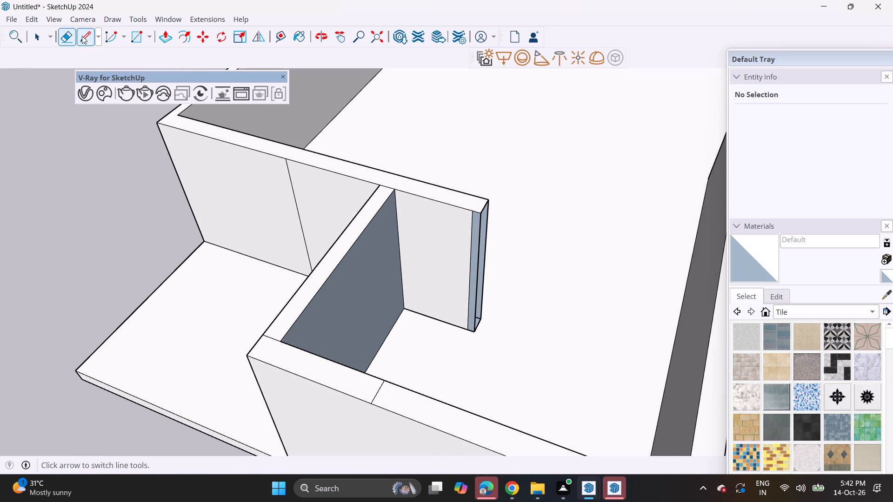
left_click(82, 36)
left_click(399, 189)
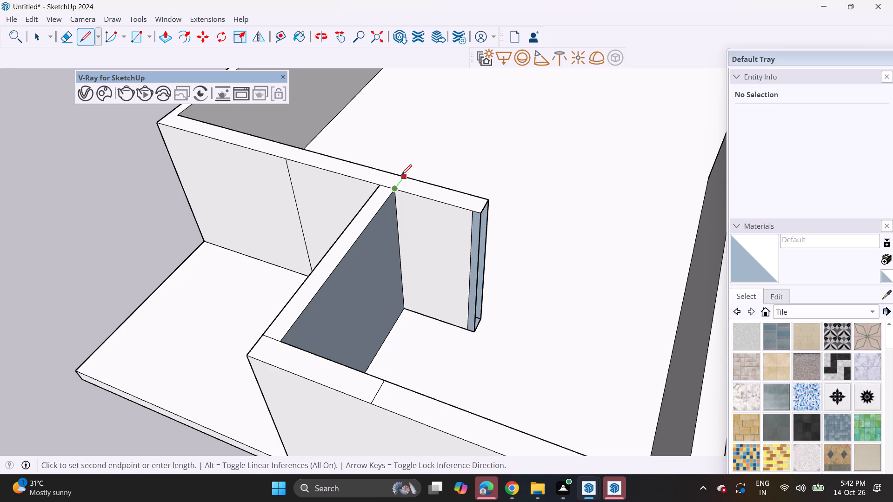
left_click(402, 175)
Erase the top and vertical edges of the wall stub extending past the thin wall's inner corner.
left_click(71, 33)
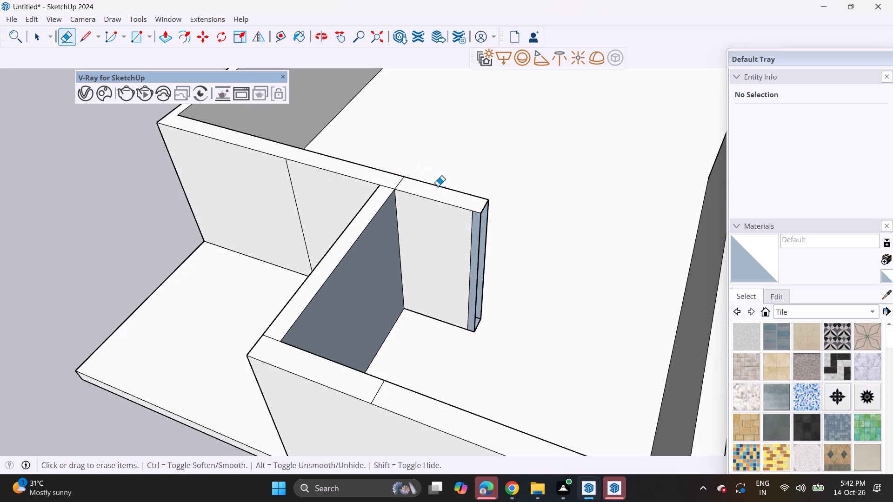
left_click_drag(458, 184, 461, 205)
left_click_drag(464, 204, 466, 220)
left_click_drag(473, 218, 481, 242)
left_click_drag(482, 231, 482, 264)
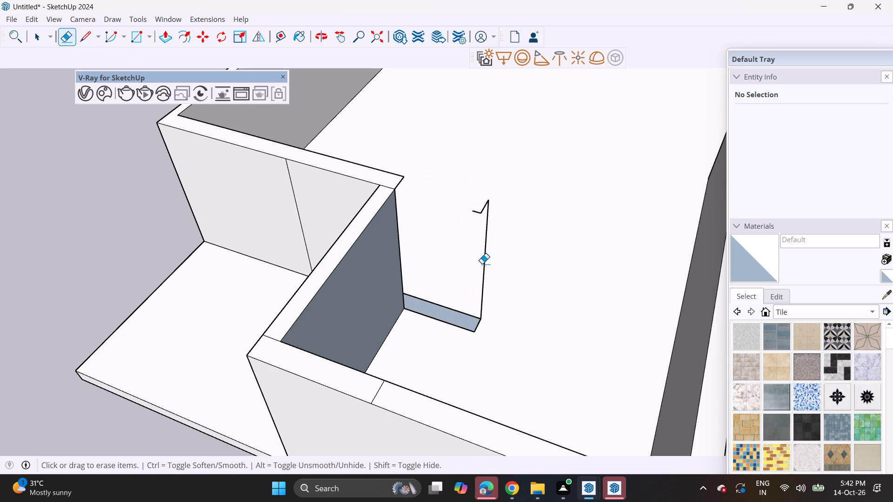
left_click_drag(482, 264, 481, 248)
left_click_drag(482, 218, 498, 229)
left_click_drag(489, 205, 485, 217)
left_click_drag(474, 193, 478, 213)
left_click_drag(479, 197, 482, 211)
left_click_drag(483, 204, 487, 213)
left_click_drag(485, 203, 487, 249)
left_click_drag(474, 254, 465, 309)
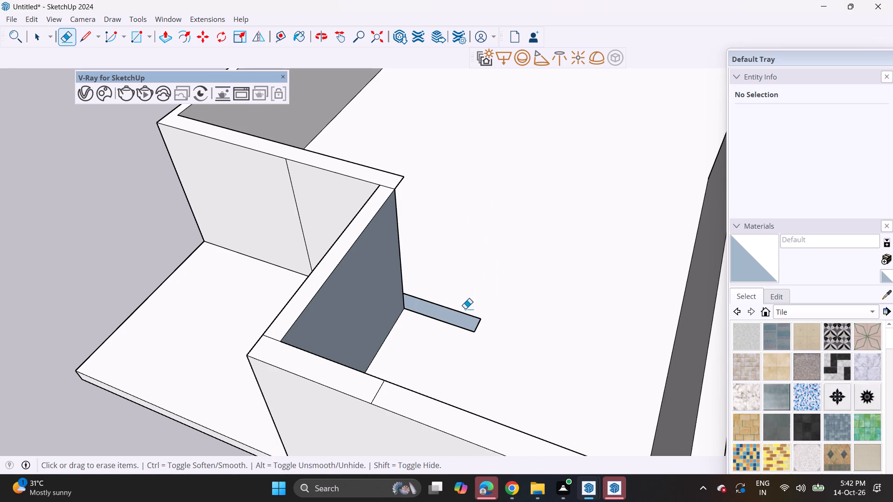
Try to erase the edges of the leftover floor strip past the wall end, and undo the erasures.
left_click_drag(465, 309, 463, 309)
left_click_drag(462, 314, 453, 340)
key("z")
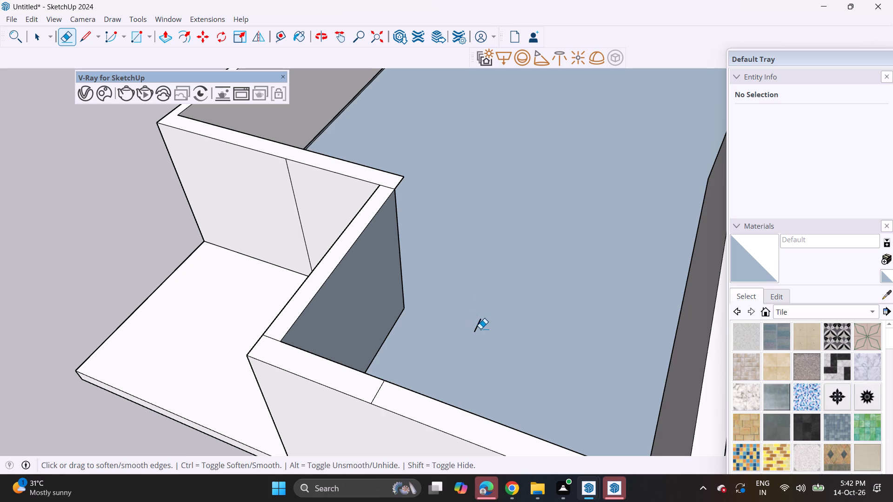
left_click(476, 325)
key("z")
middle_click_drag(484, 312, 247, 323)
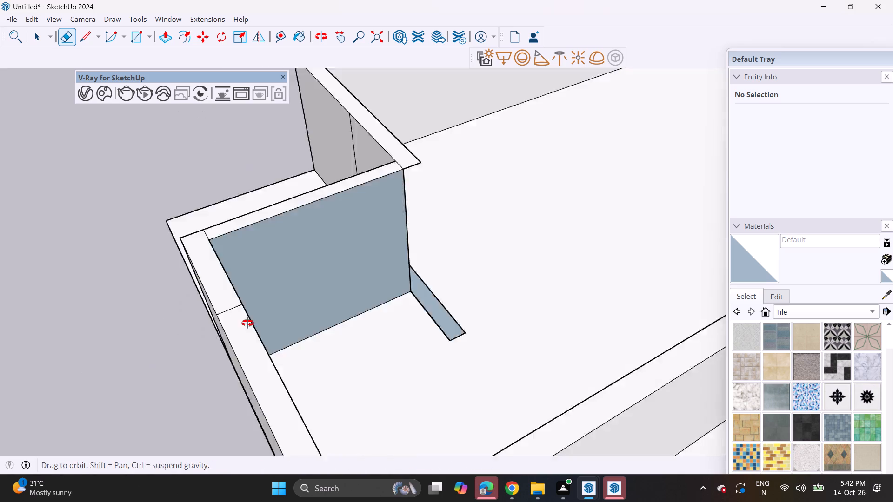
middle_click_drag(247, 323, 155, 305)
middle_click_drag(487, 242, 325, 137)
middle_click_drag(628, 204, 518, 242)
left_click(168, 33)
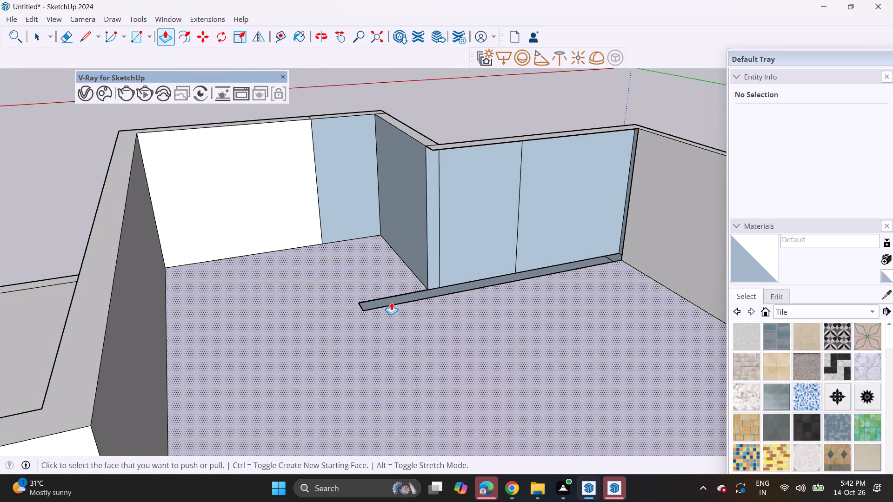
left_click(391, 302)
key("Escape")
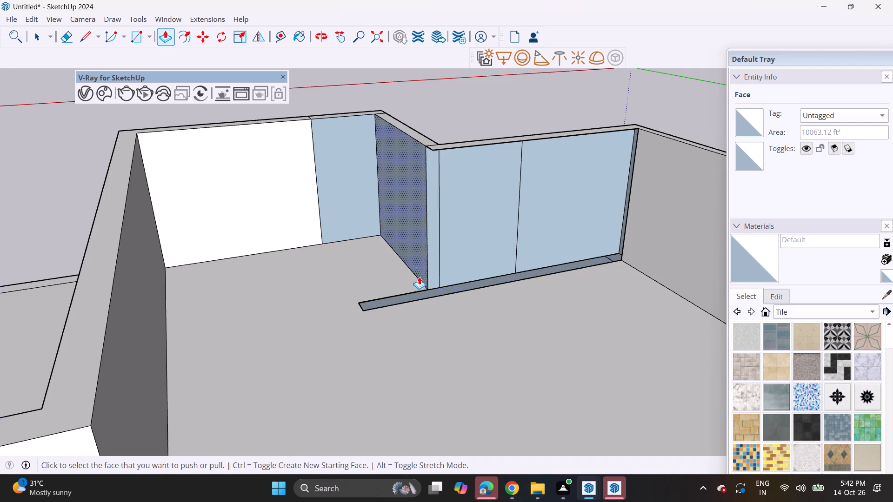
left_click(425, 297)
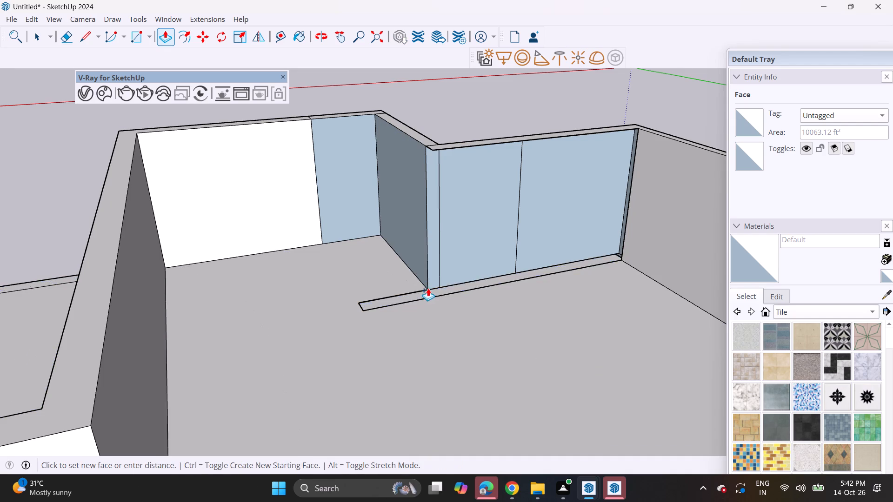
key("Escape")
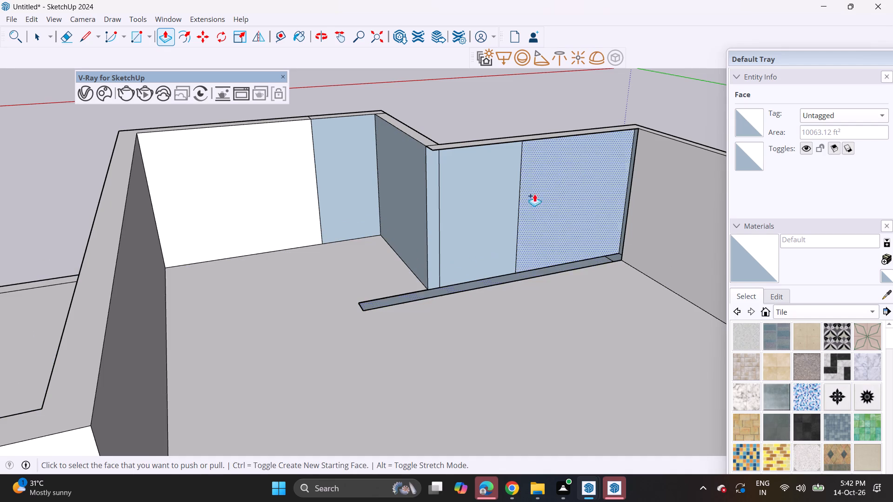
Push/Pull the underside of the wall top down to the floor strip, rebuilding the inner thickness of the recess's back wall.
middle_click_drag(573, 168, 480, 63)
scroll(476, 111, "up", 4)
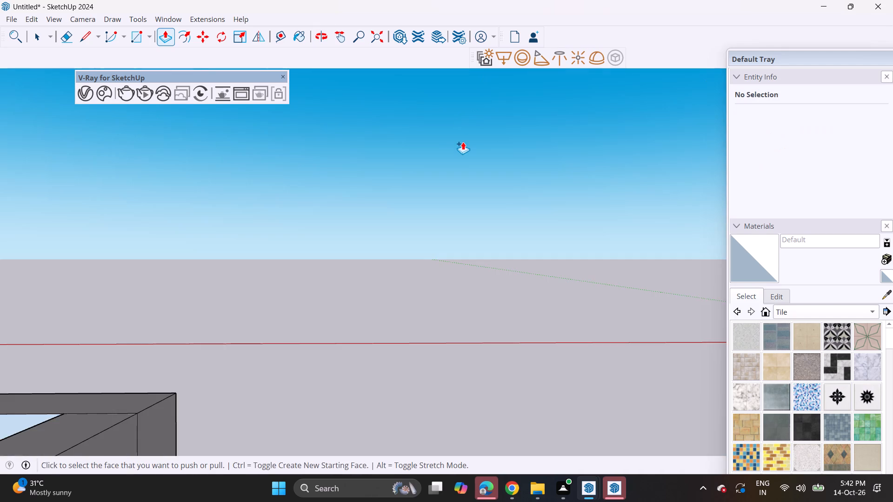
scroll(463, 142, "down", 4)
middle_click_drag(458, 195, 464, 176)
scroll(456, 157, "up", 3)
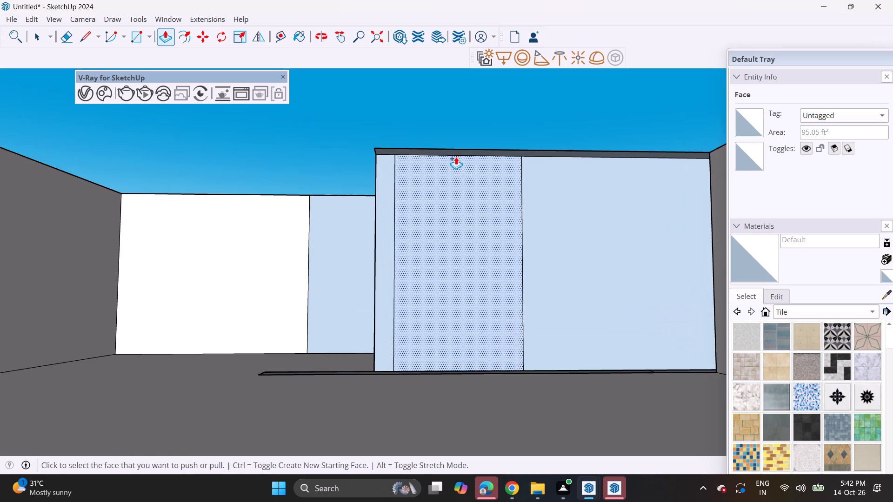
left_click(460, 152)
middle_click_drag(457, 233, 479, 335)
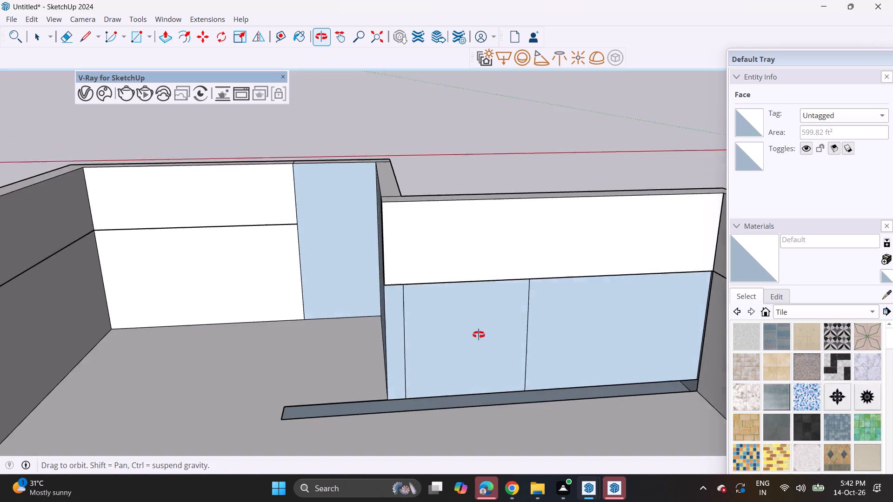
middle_click_drag(479, 335, 480, 341)
left_click(454, 405)
Erase the stray vertical dividing line on the projecting room's front outer wall.
middle_click_drag(391, 356, 531, 362)
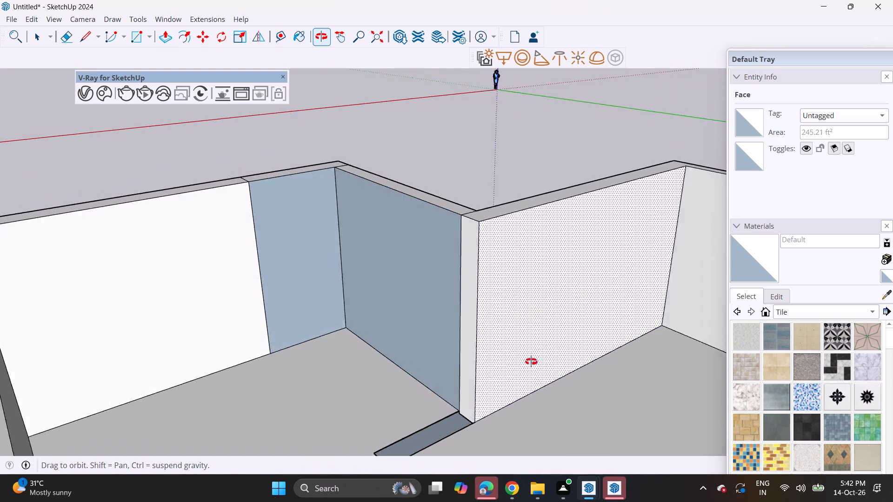
middle_click_drag(531, 362, 667, 450)
middle_click_drag(421, 327, 673, 290)
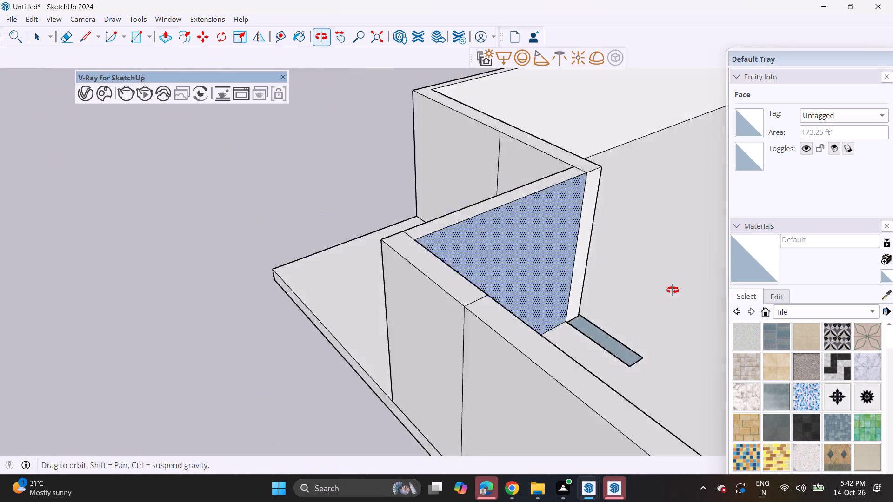
middle_click_drag(673, 290, 770, 238)
scroll(506, 276, "up", 1)
middle_click_drag(510, 275, 495, 261)
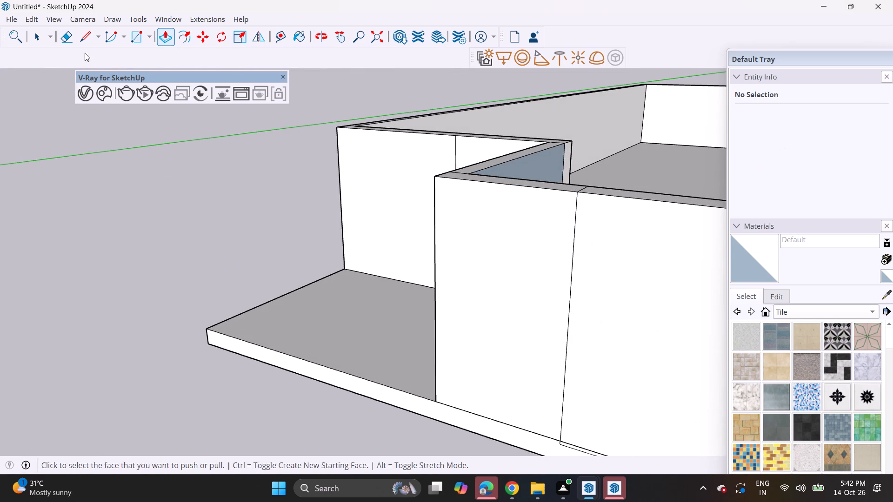
left_click(74, 42)
left_click_drag(548, 254, 609, 292)
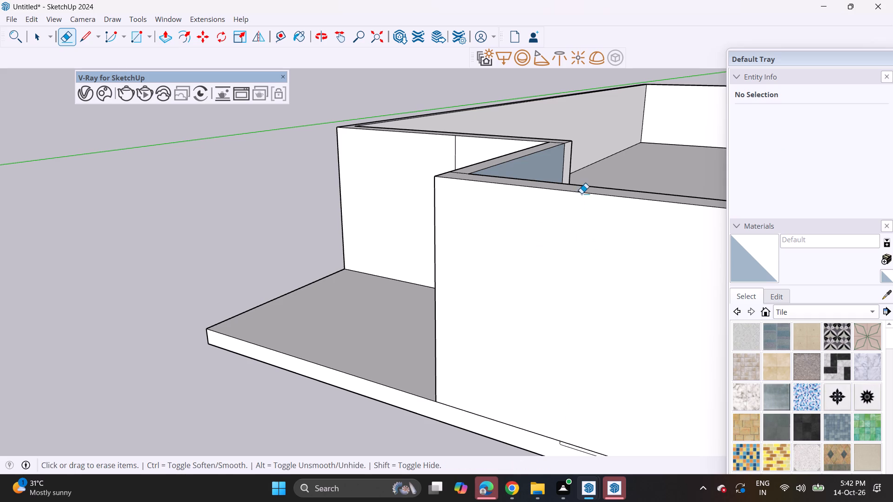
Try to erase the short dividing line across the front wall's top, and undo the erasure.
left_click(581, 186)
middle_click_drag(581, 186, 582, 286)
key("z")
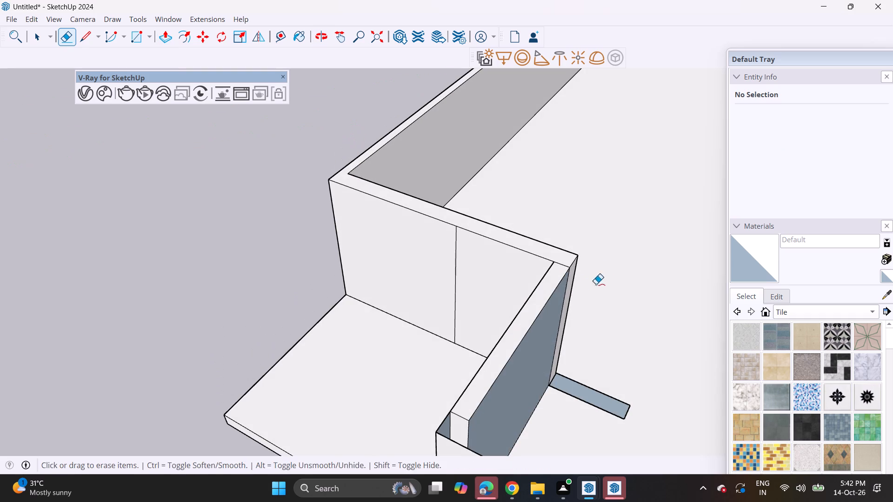
Erase the short line across the front wall's top and the vertical dividing line on the recess's back wall.
middle_click_drag(532, 387, 477, 296, "shift")
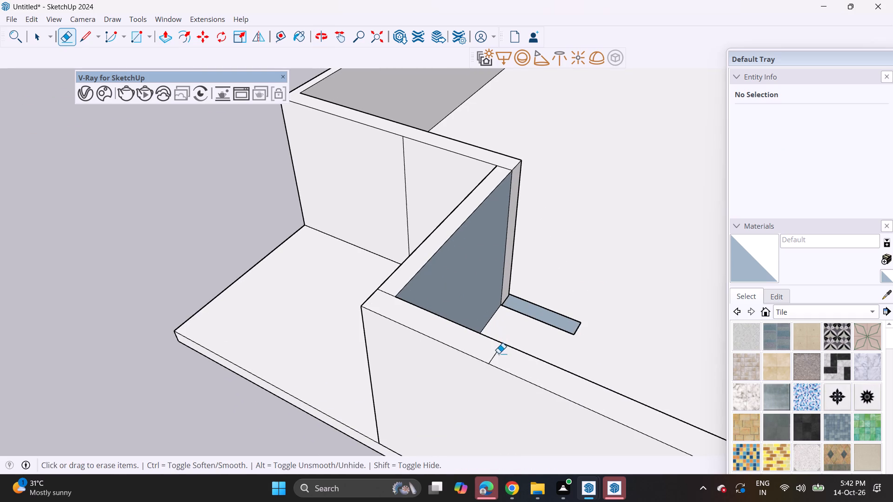
left_click(499, 353)
left_click_drag(395, 192, 406, 195)
Draw a rectangle on the recess's back wall from the upper inner corner to the floor, leaving a narrow strip at the outer end.
middle_click_drag(413, 235, 477, 121)
scroll(474, 203, "down", 2)
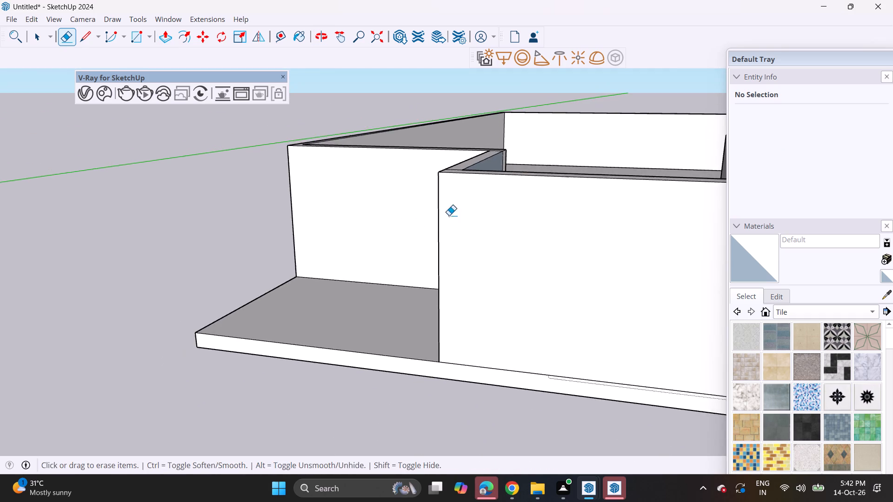
middle_click_drag(408, 223, 316, 334, "shift")
middle_click_drag(315, 334, 368, 429)
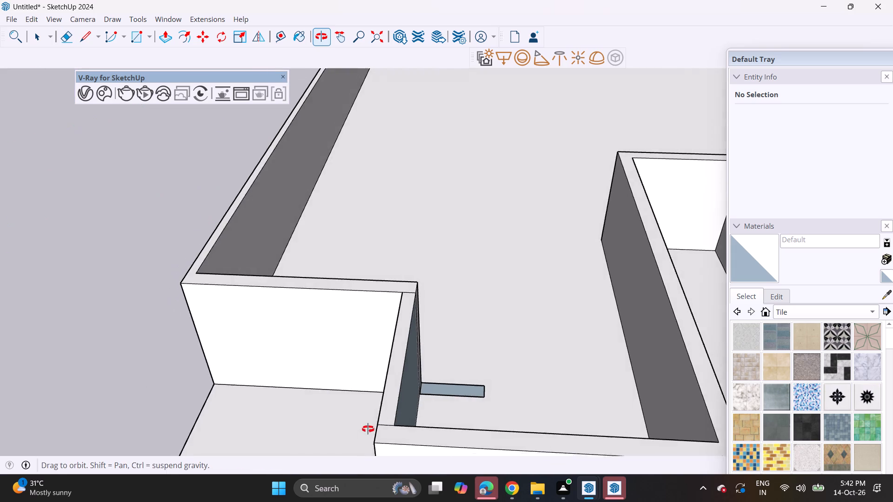
middle_click_drag(368, 429, 405, 242)
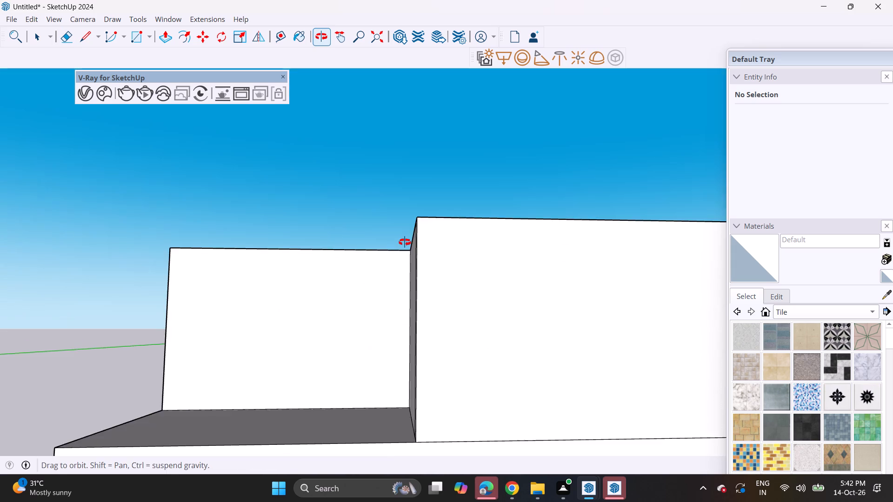
middle_click_drag(405, 242, 366, 353)
left_click(139, 40)
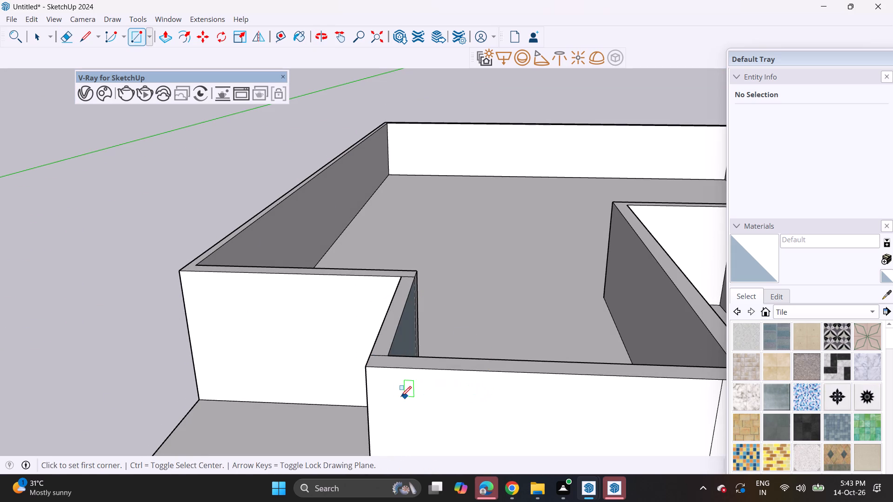
middle_click_drag(281, 366, 318, 335)
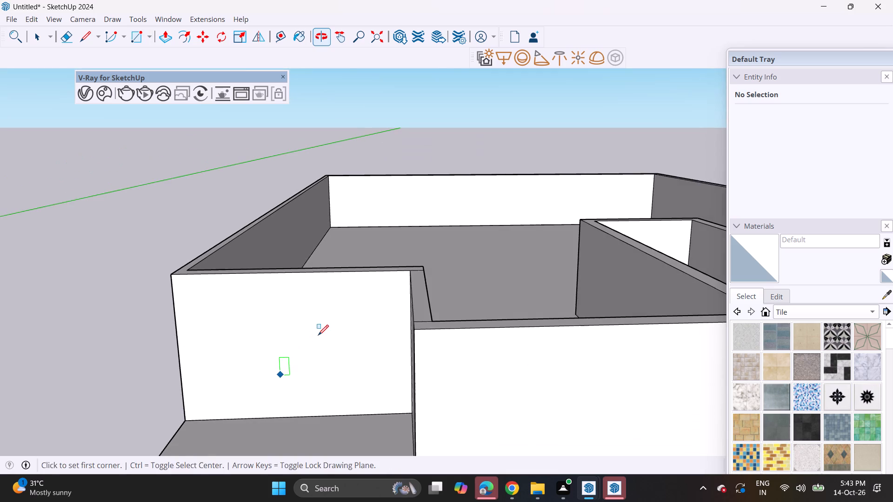
middle_click_drag(319, 334, 376, 286, "shift")
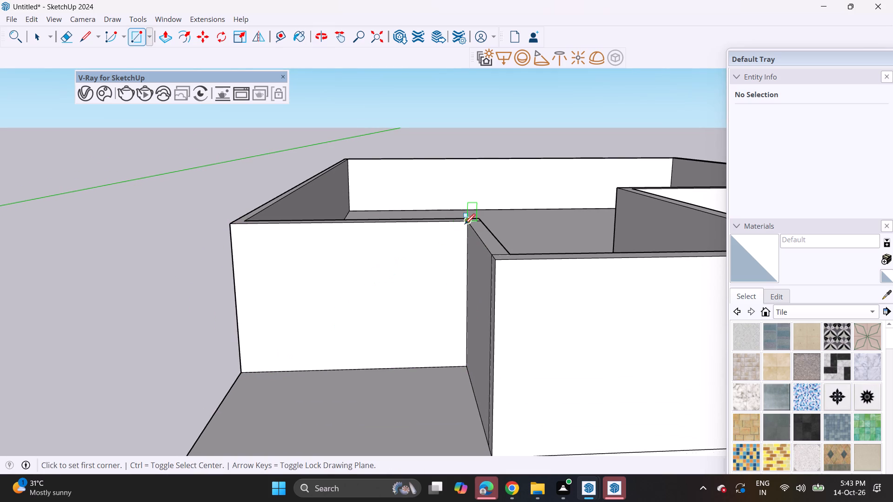
left_click(465, 224)
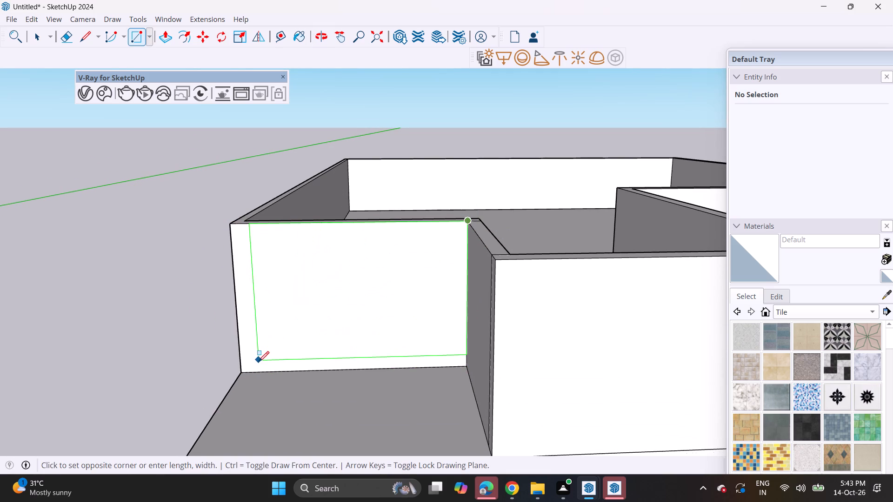
left_click(259, 374)
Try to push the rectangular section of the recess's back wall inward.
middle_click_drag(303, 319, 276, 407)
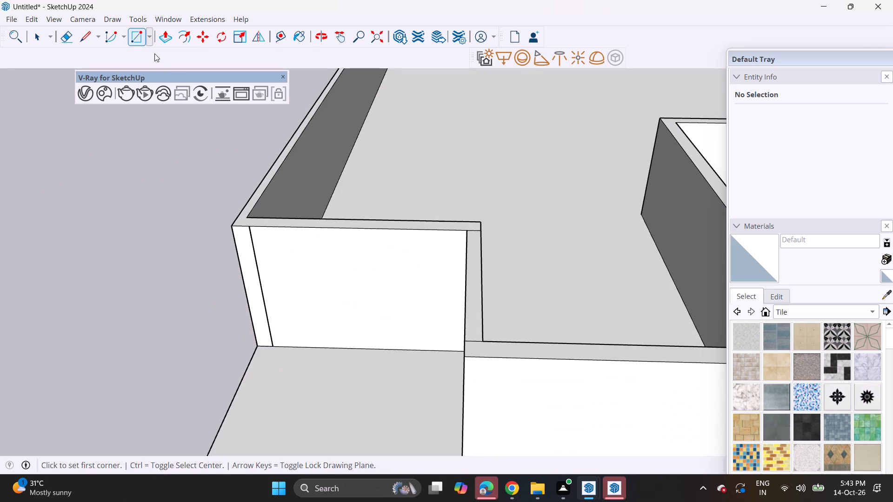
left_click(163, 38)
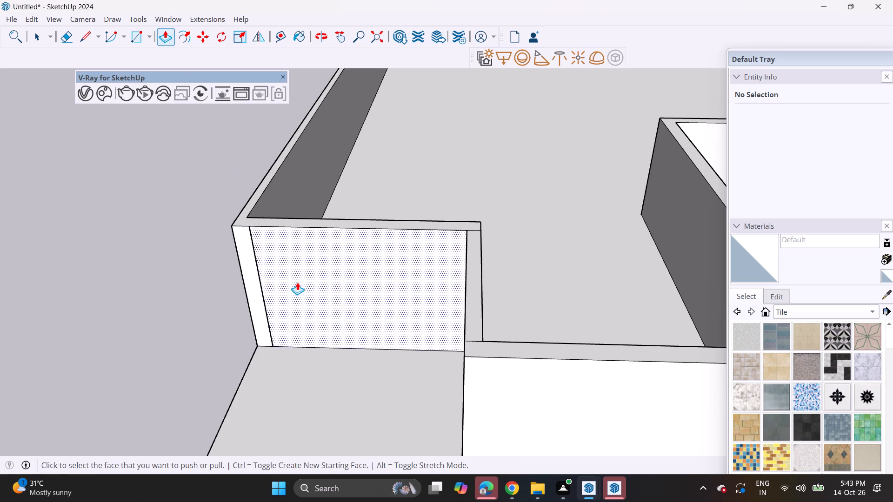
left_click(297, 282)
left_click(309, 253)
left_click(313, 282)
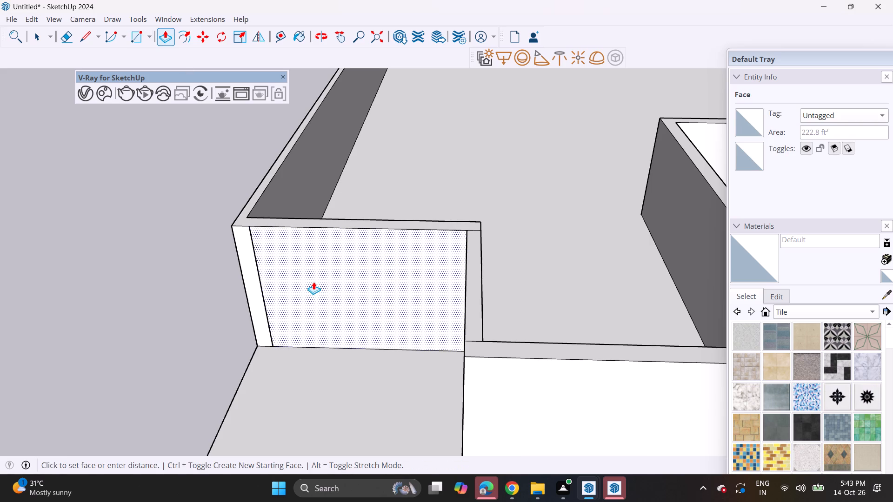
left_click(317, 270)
Draw a short line across the back wall's top, from the rectangle's upper outer corner to the wall's inner edge.
middle_click_drag(337, 258, 791, 341)
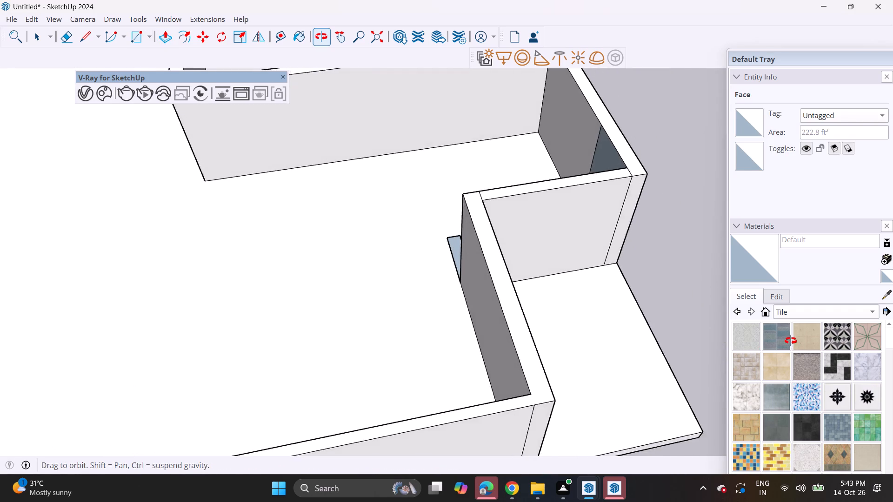
middle_click_drag(791, 341, 374, 397)
left_click(84, 36)
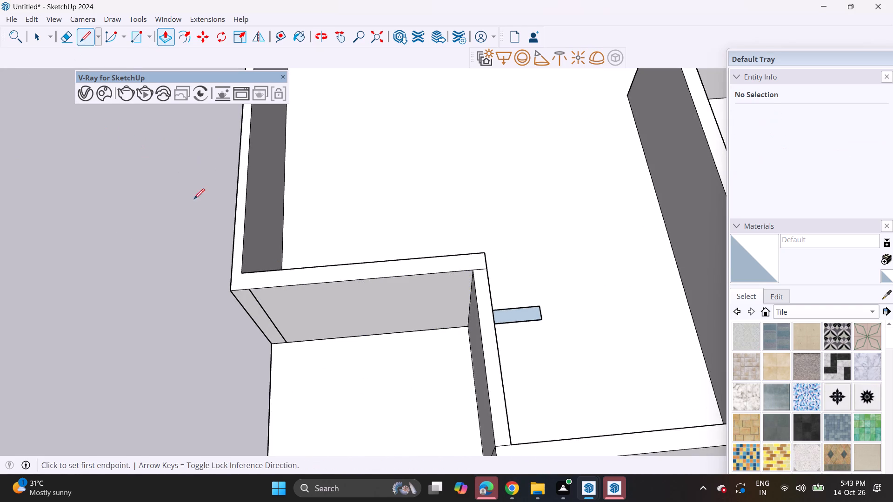
left_click(248, 290)
left_click(250, 272)
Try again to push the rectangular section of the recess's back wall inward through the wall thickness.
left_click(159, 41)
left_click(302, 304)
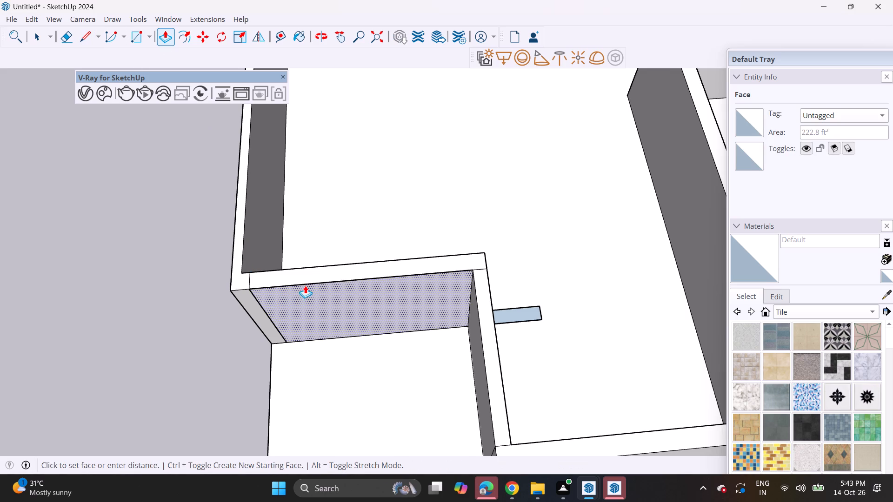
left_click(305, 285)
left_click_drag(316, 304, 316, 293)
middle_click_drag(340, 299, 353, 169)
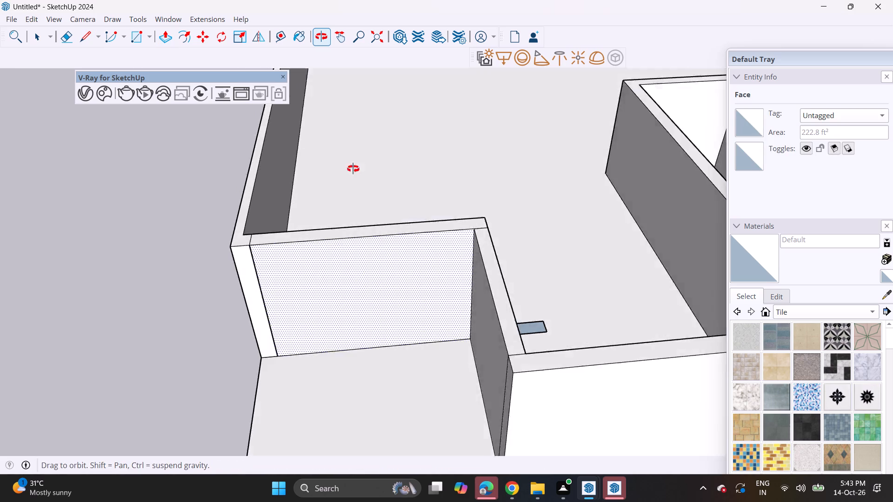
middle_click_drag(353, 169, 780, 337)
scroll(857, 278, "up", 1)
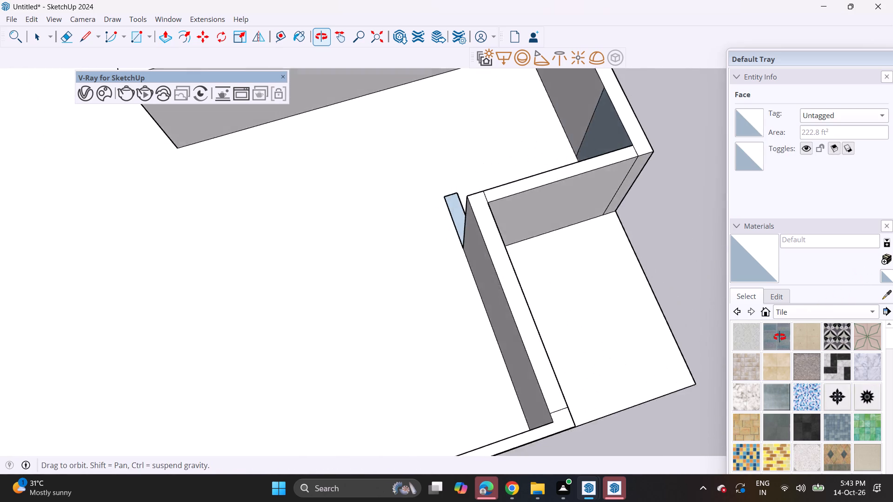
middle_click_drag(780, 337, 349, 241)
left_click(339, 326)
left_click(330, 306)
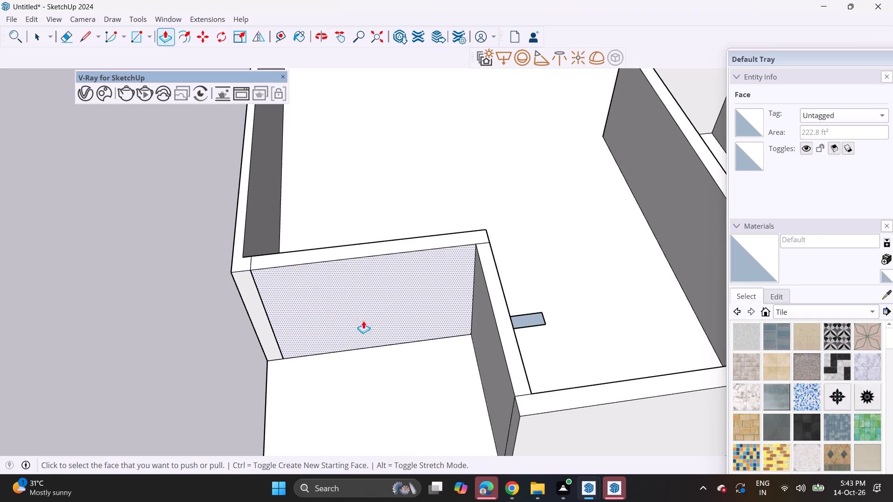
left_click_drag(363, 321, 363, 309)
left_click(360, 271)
Push the inner face of the recess's back wall through its thickness up to the outer face.
middle_click_drag(375, 274, 892, 403)
left_click(550, 344)
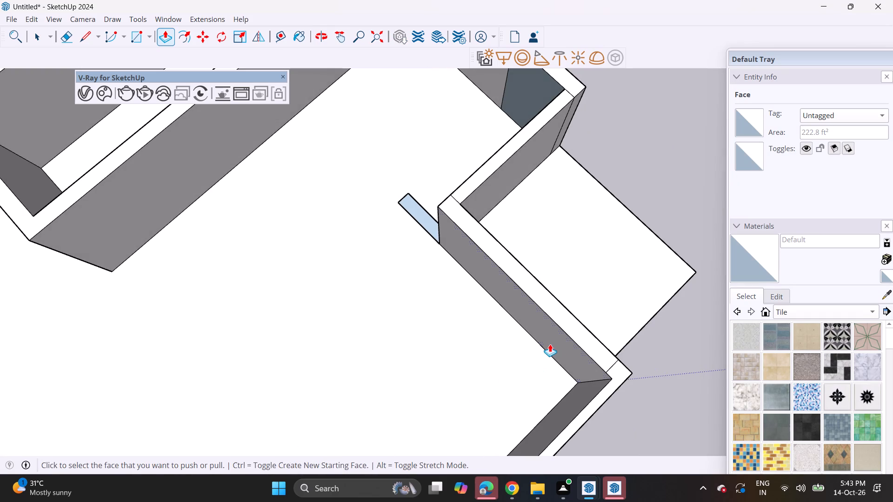
left_click(560, 330)
left_click_drag(571, 312, 578, 309)
Erase the leftover face and edges of the recess's back wall to leave the opening clear.
middle_click_drag(600, 299, 151, 102)
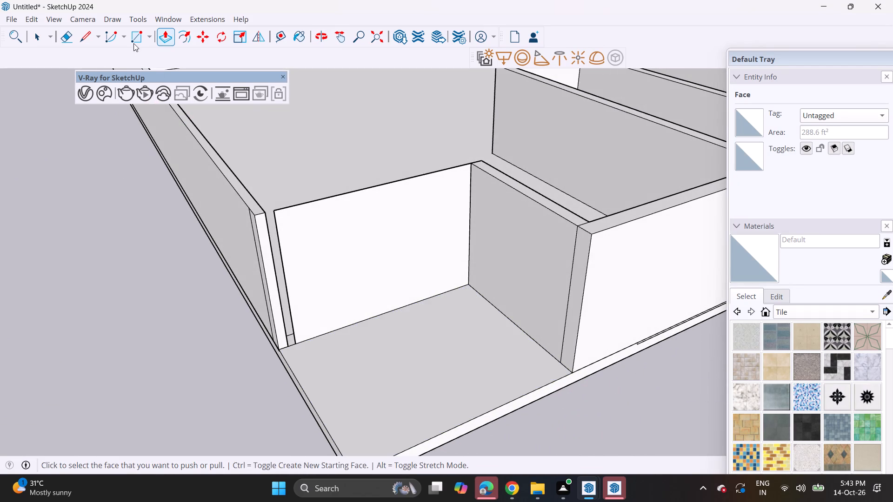
left_click_drag(71, 34, 76, 40)
left_click_drag(314, 172, 337, 246)
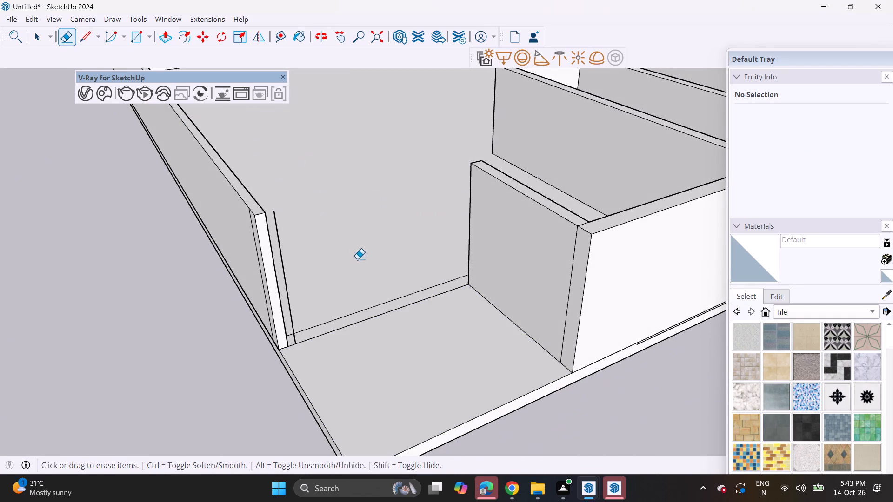
left_click(290, 307)
Draw a vertical line on the inner face of the outer side wall, from the opening's inner threshold corner to the wall top.
middle_click_drag(327, 294, 111, 249)
scroll(280, 237, "up", 4)
left_click(93, 29)
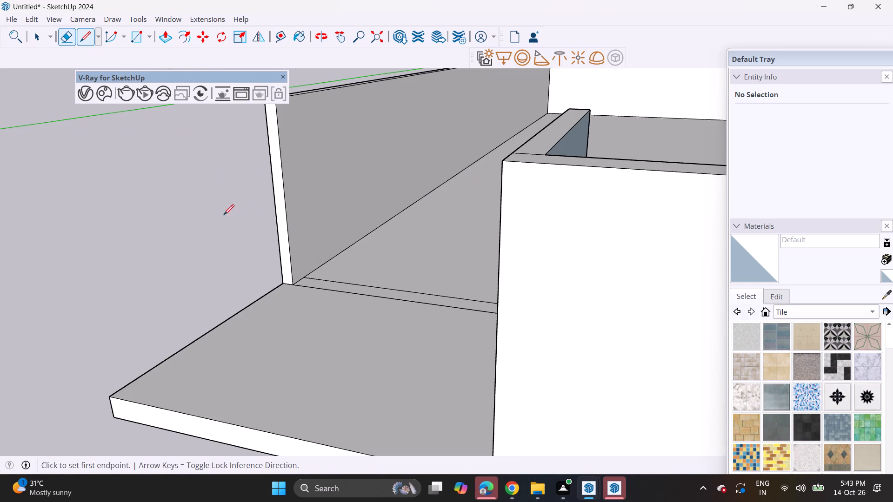
left_click(306, 282)
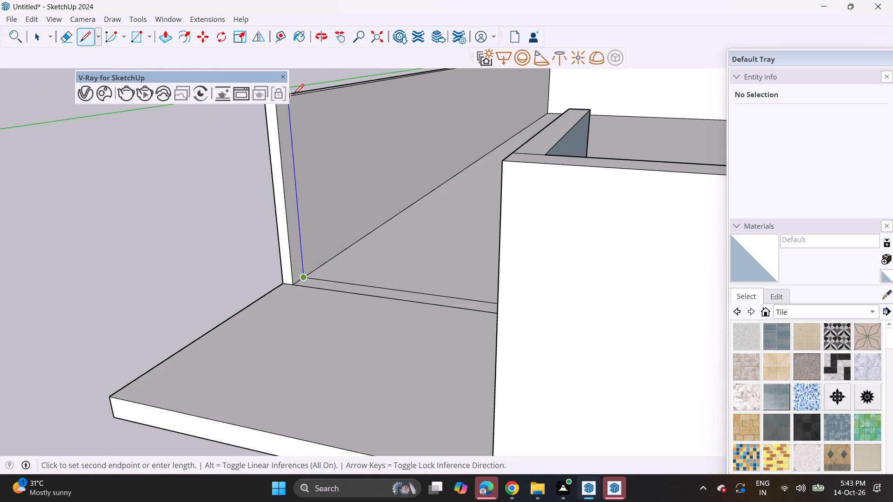
left_click(293, 94)
Pull the narrow strip at the side wall's end a short way into the opening to form a return pier.
left_click(168, 36)
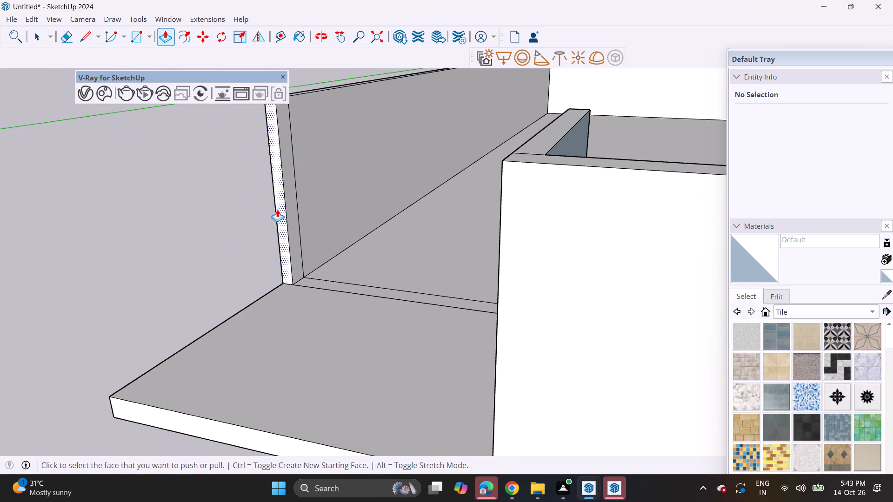
left_click(297, 235)
left_click(313, 249)
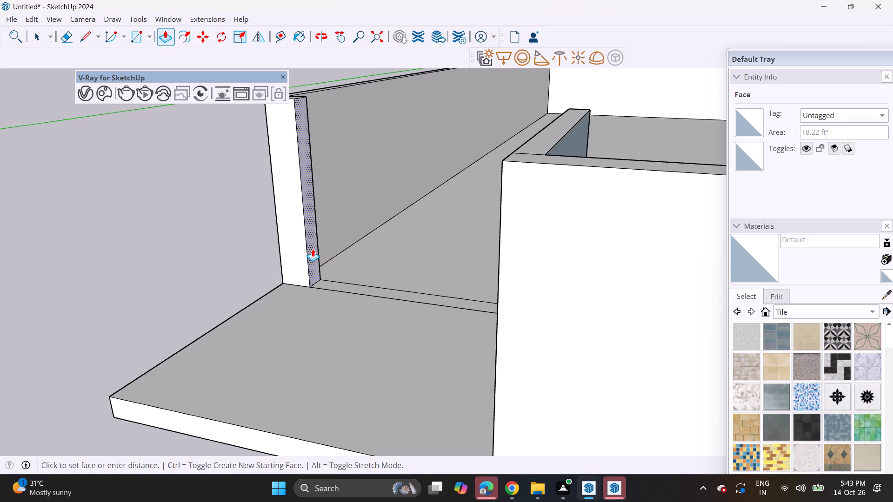
Draw a full-height rectangle on the front wall beside the recess, from the existing vertical line's top to the wall's bottom edge.
middle_click_drag(424, 294, 422, 181)
scroll(422, 184, "up", 1)
scroll(422, 181, "down", 8)
middle_click_drag(413, 198, 440, 270)
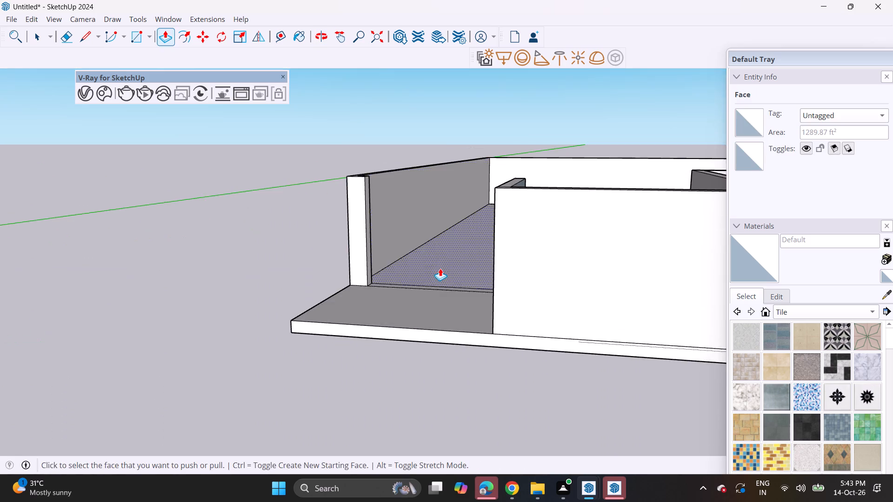
middle_click_drag(440, 270, 340, 352, "shift")
middle_click_drag(353, 347, 365, 311)
scroll(353, 344, "up", 1)
scroll(365, 311, "down", 5)
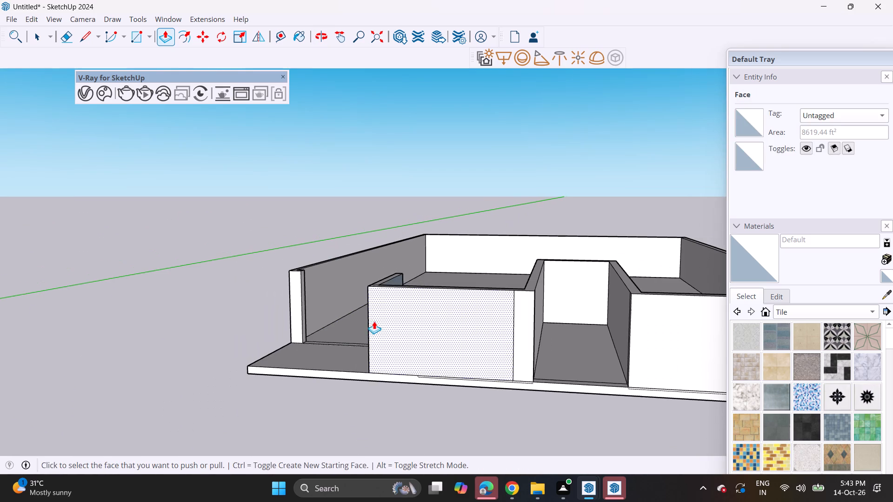
left_click(139, 33)
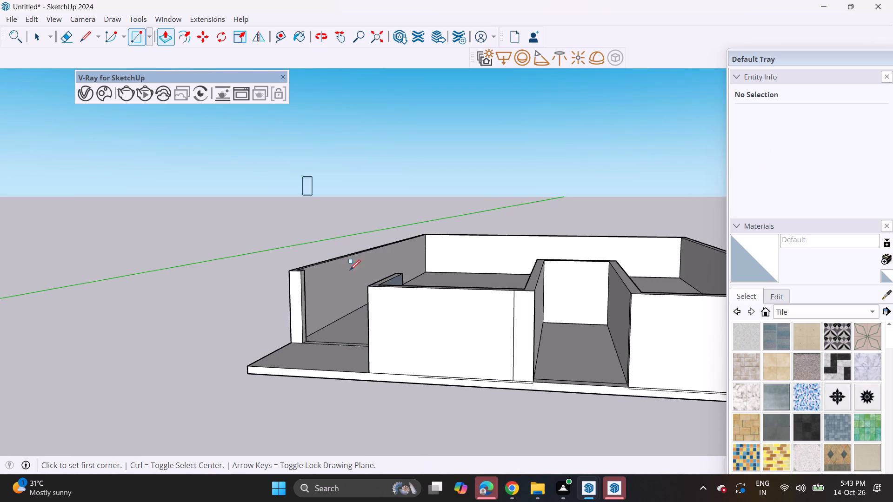
left_click(513, 293)
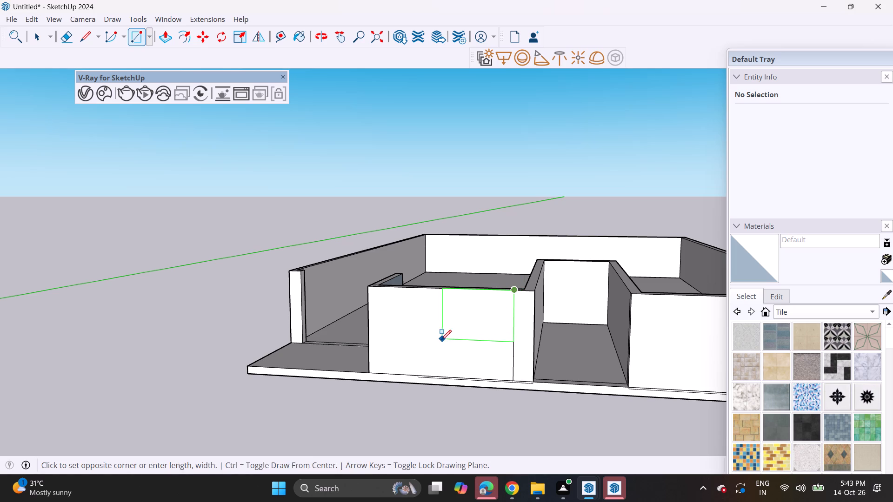
left_click(408, 375)
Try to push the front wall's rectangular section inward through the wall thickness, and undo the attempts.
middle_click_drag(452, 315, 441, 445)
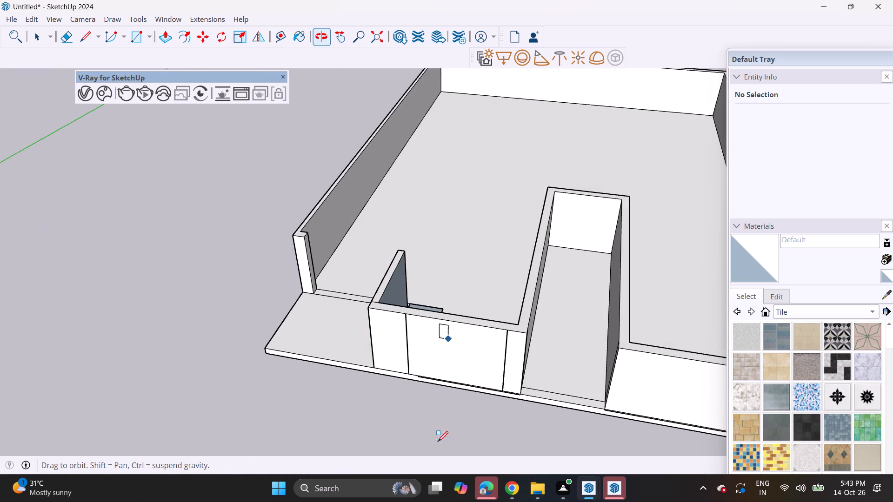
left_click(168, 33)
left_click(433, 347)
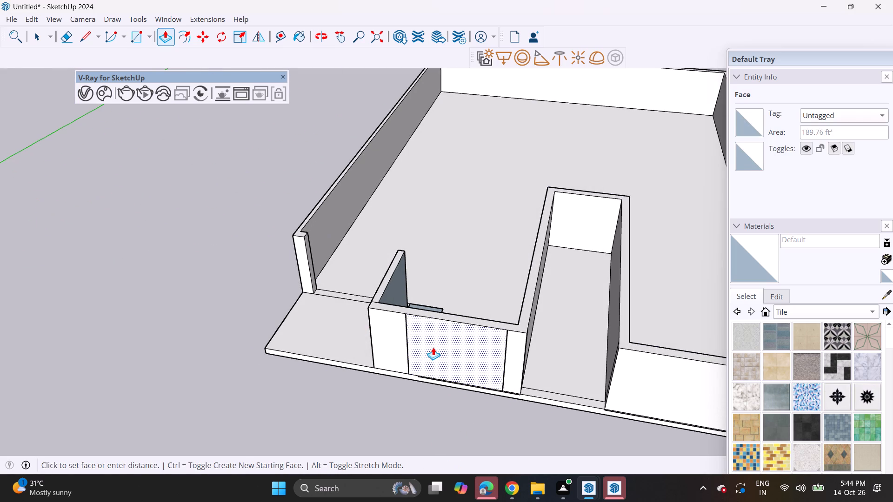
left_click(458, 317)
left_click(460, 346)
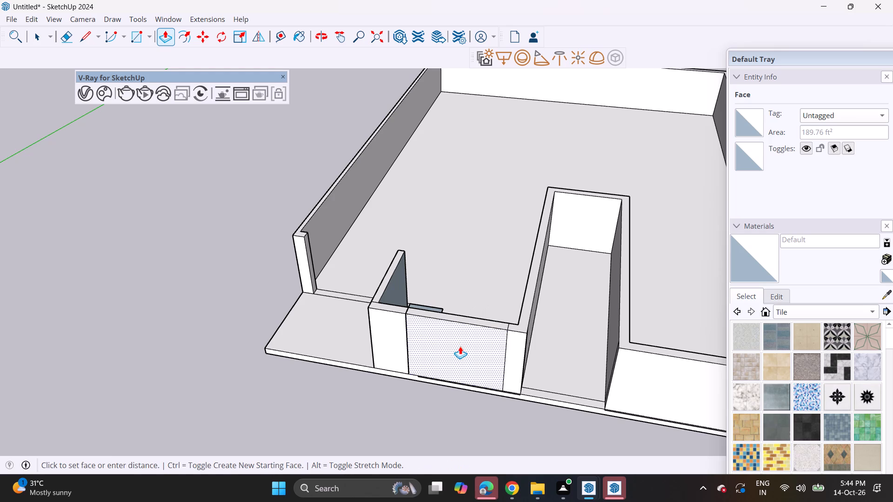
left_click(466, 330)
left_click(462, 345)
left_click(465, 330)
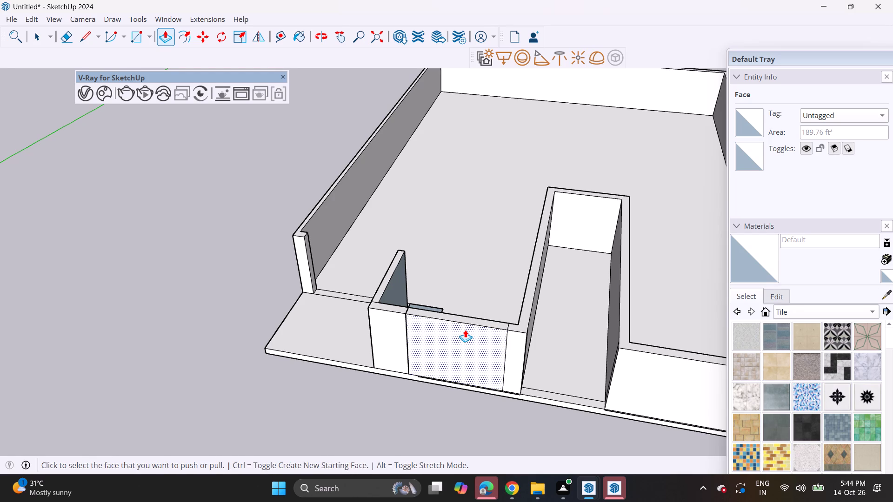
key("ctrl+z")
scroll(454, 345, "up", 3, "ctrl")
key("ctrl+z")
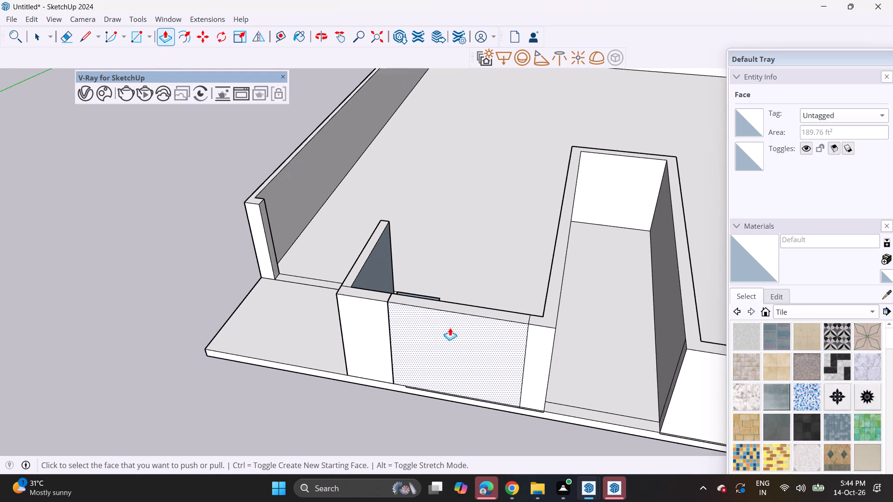
Push the inner face of the front wall's rectangular section through the wall thickness toward the outer face.
middle_click_drag(450, 328, 491, 454, "ctrl")
middle_click_drag(497, 361, 860, 378)
scroll(510, 367, "up", 1)
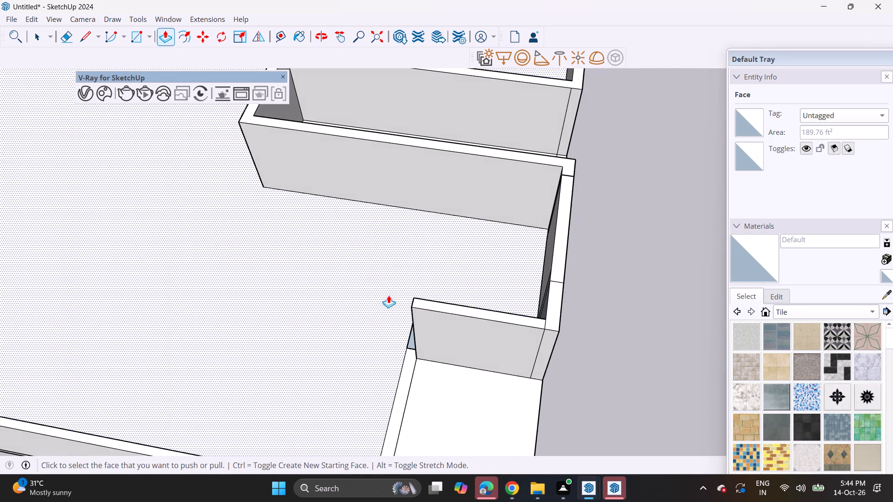
middle_click_drag(372, 268, 640, 160)
middle_click_drag(484, 184, 541, 243)
left_click(502, 192)
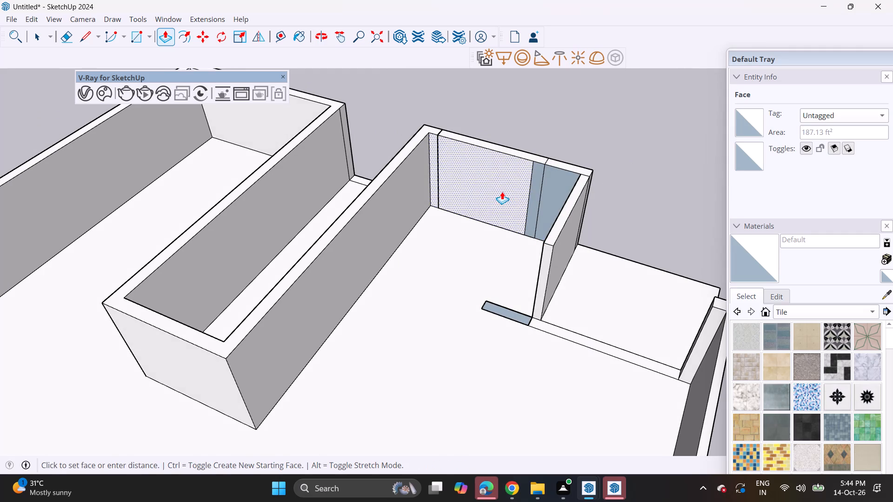
left_click(503, 180)
Erase the edge of the leftover strip between the front wall section and the corridor-side pier.
middle_click_drag(495, 158, 390, 211)
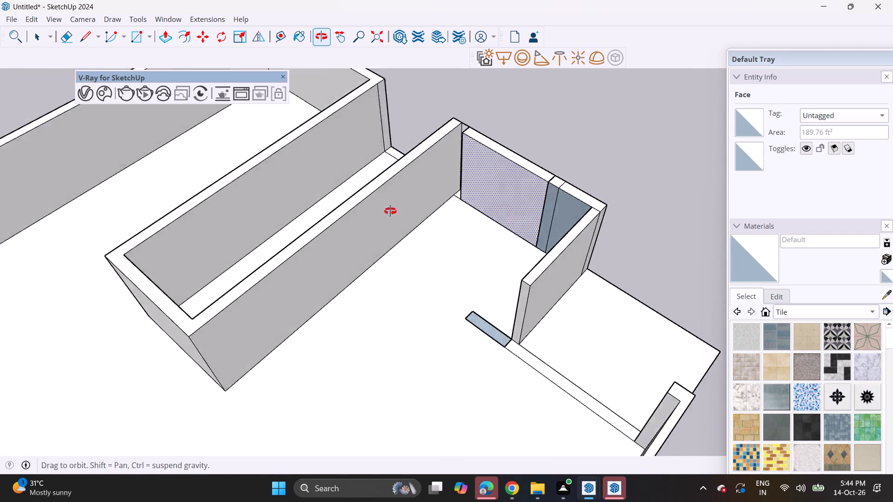
middle_click_drag(390, 211, 95, 223)
middle_click_drag(467, 270, 109, 212)
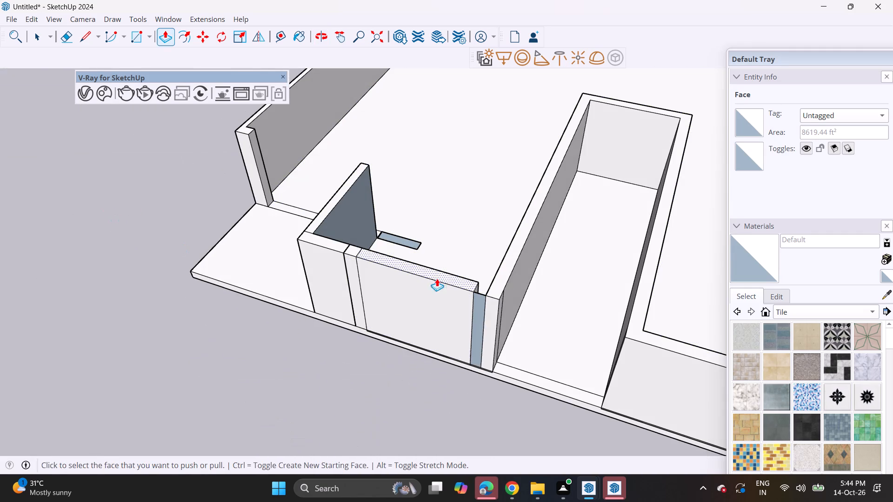
left_click(72, 28)
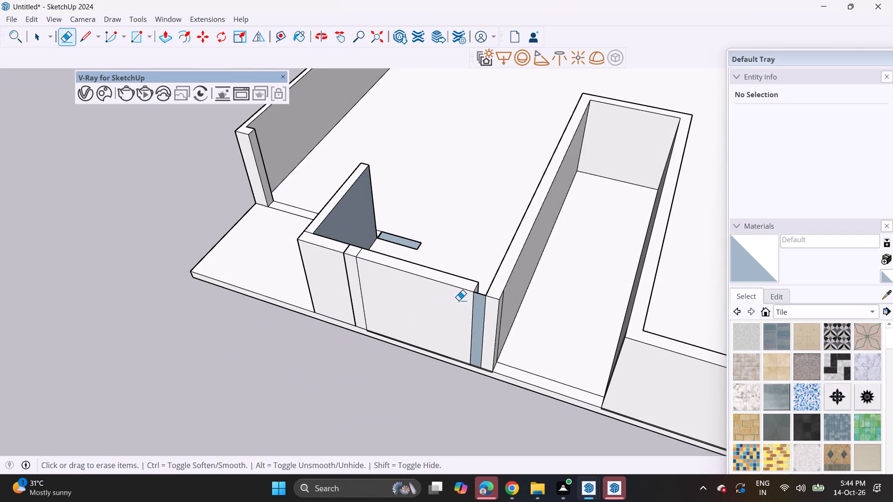
left_click(480, 295)
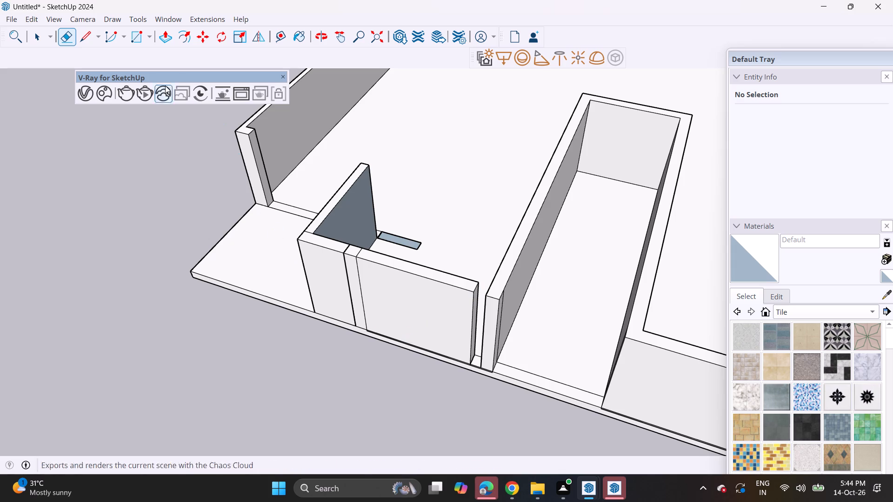
Push the front wall section's exposed end face back along the wall, close to the vertical line beside the recess.
left_click(165, 36)
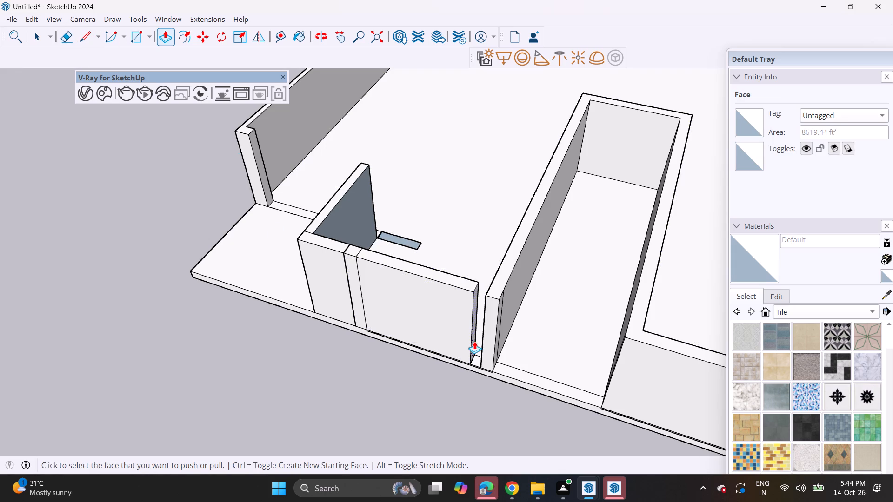
left_click(474, 341)
left_click(365, 297)
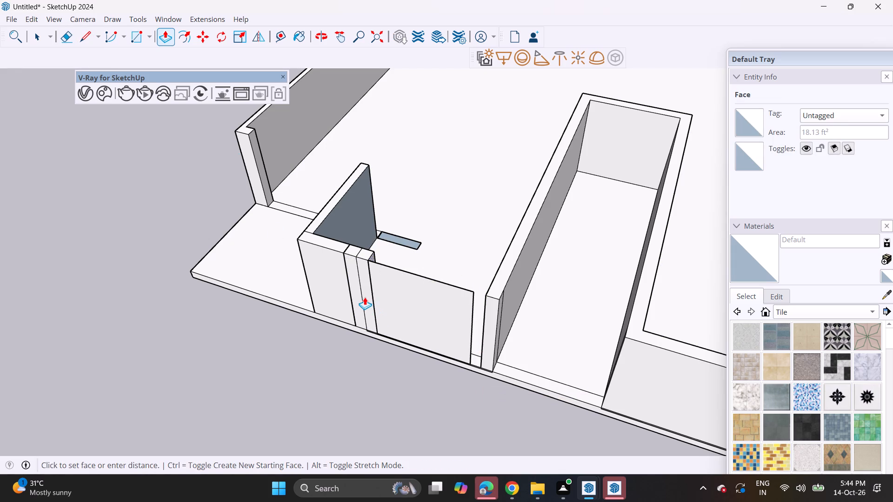
Erase the leftover panel face and its loose edges from the front wall opening.
middle_click_drag(383, 271, 446, 364)
scroll(409, 316, "up", 1)
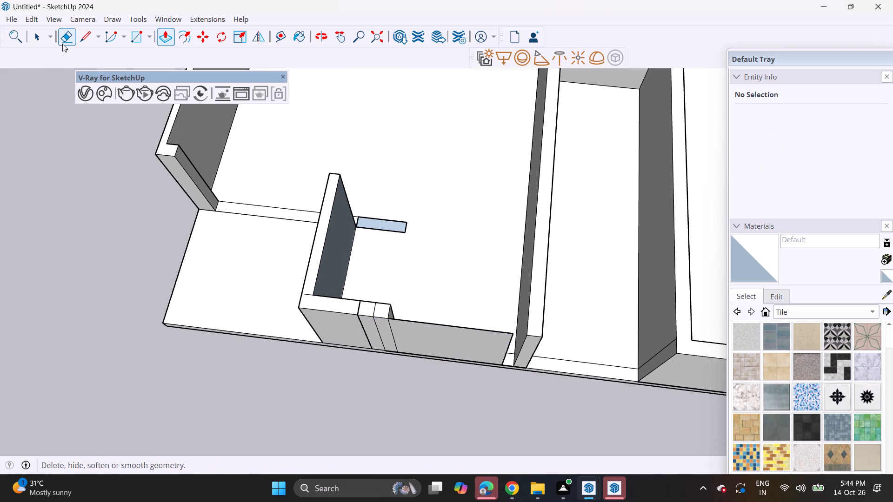
left_click_drag(64, 31, 84, 40)
left_click(439, 314)
key("Escape")
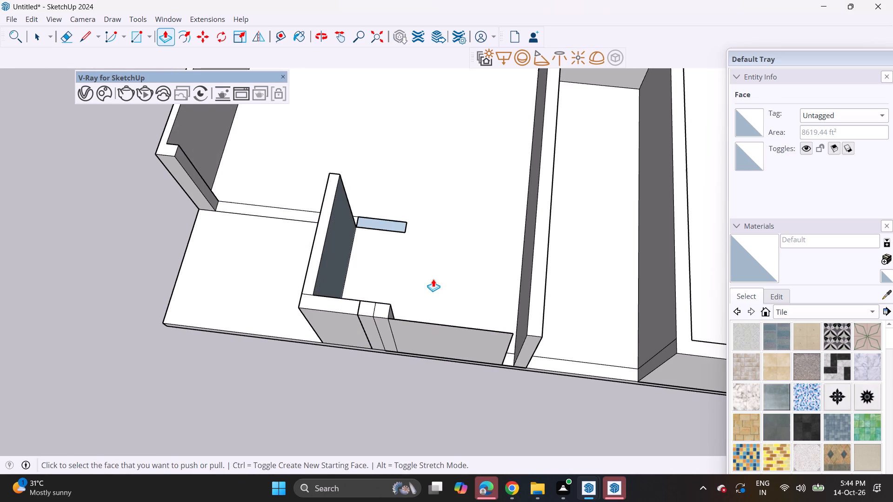
left_click(65, 40)
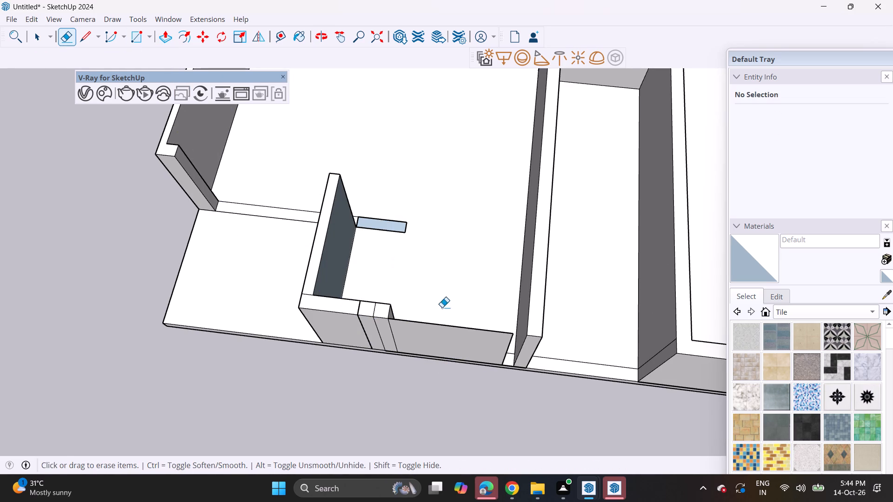
left_click_drag(456, 328, 457, 323)
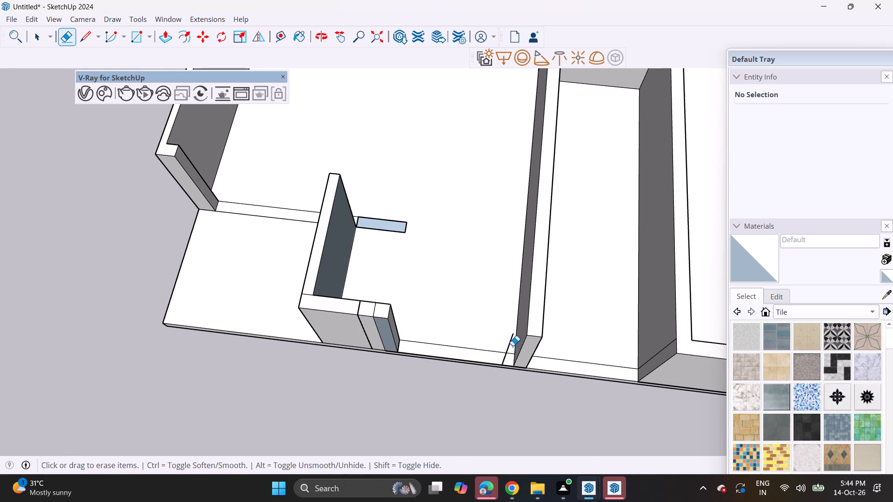
left_click(510, 343)
Push the remaining wall stub's end face back to the nearest vertical line.
middle_click_drag(496, 346, 444, 208)
scroll(379, 266, "up", 3)
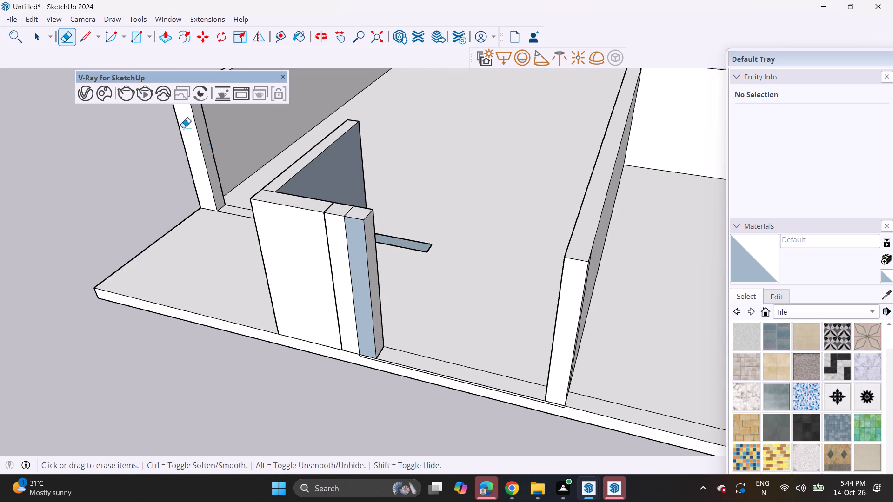
left_click(167, 41)
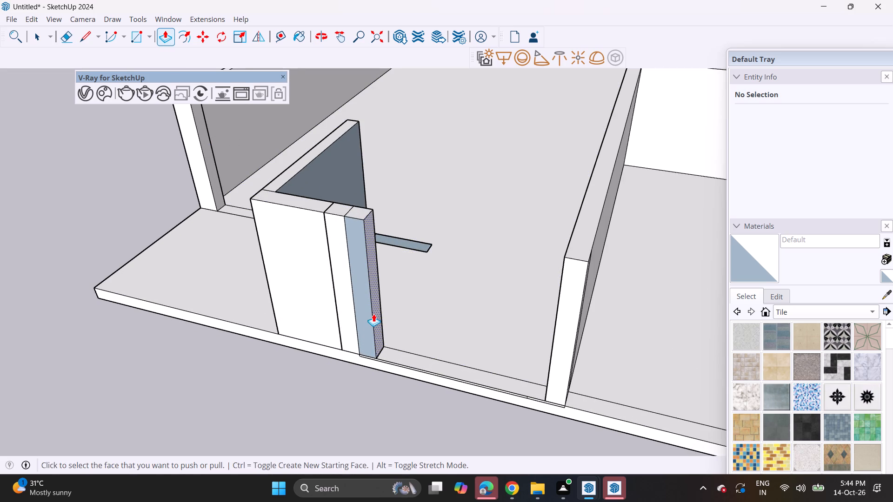
left_click(373, 314)
left_click(349, 305)
Push the wall stub's end face further back to the opening's original rectangle edge.
middle_click_drag(381, 304, 387, 297)
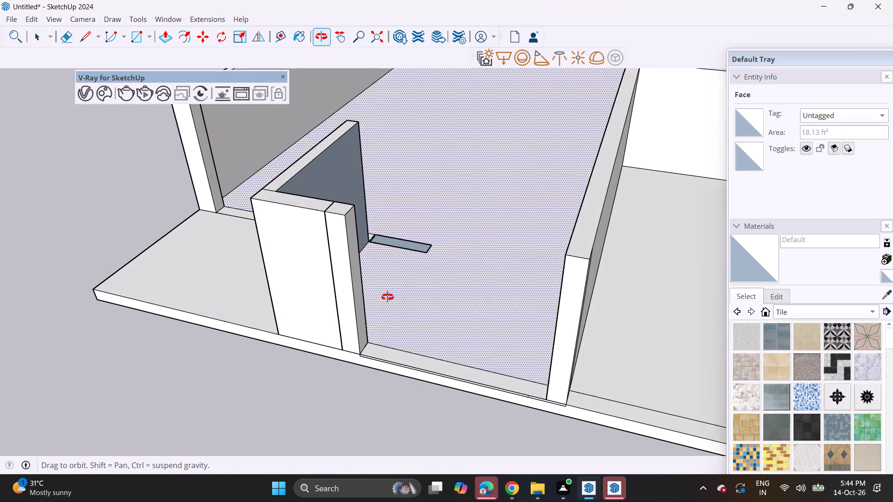
middle_click_drag(387, 297, 442, 223)
scroll(442, 223, "up", 1)
scroll(443, 224, "down", 3)
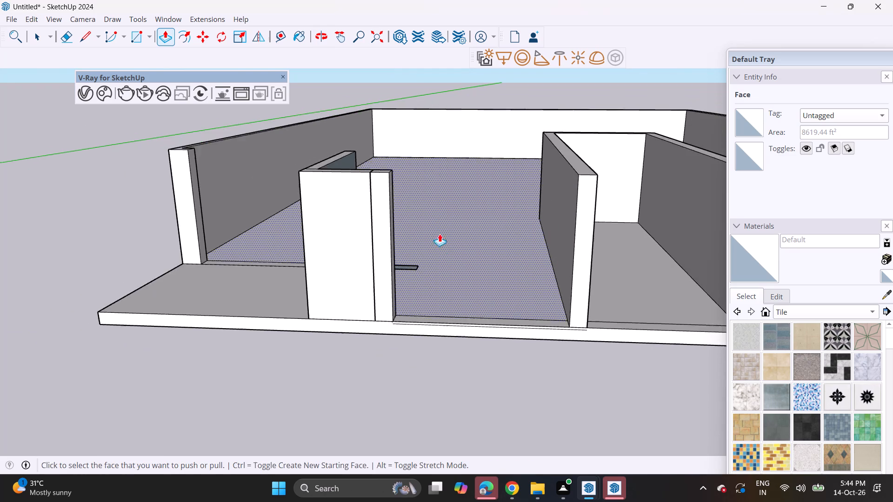
middle_click_drag(434, 247, 341, 319)
scroll(388, 283, "up", 4)
left_click(362, 306)
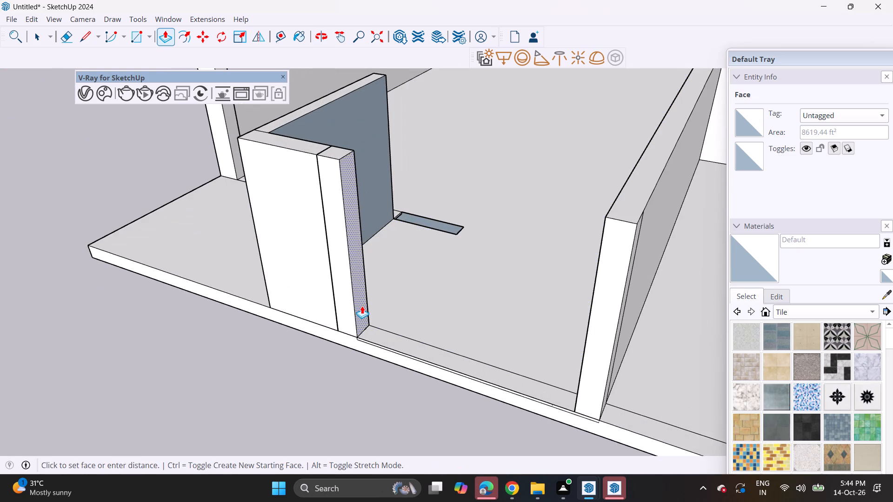
left_click(337, 284)
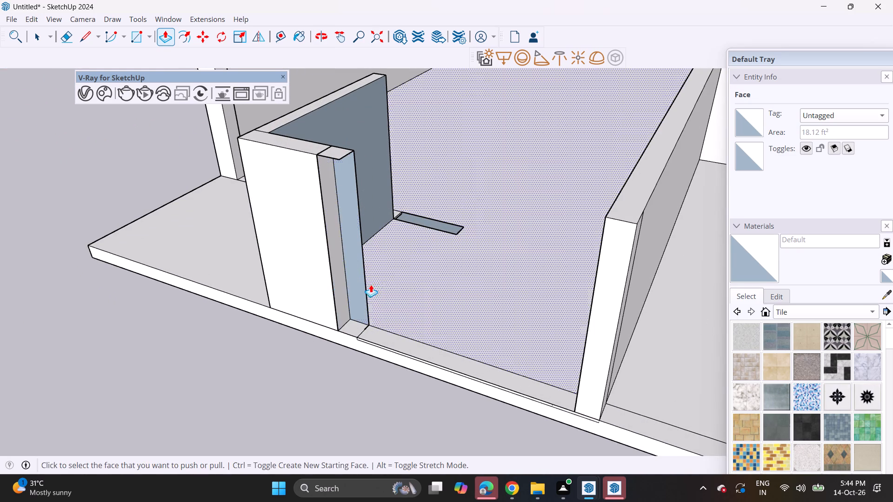
middle_click_drag(387, 276, 425, 281)
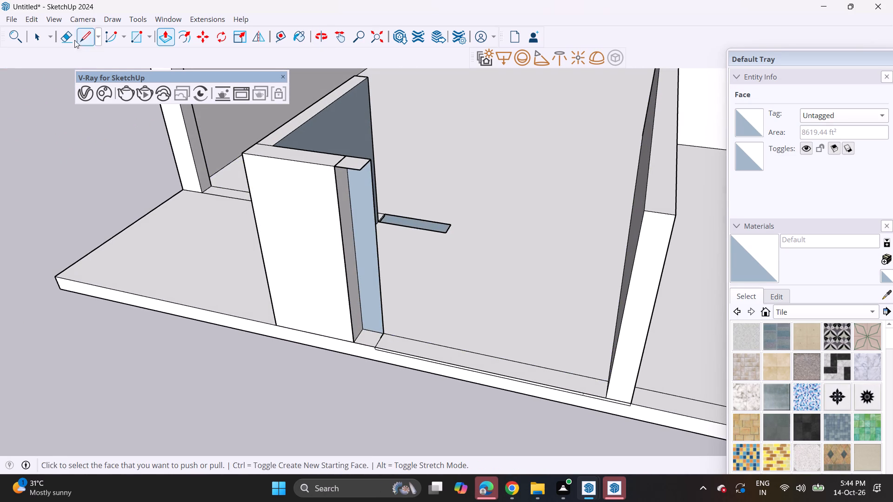
Erase the leftover side panel, its top edges and the loose vertical and base lines beside the front wall stub.
left_click(65, 32)
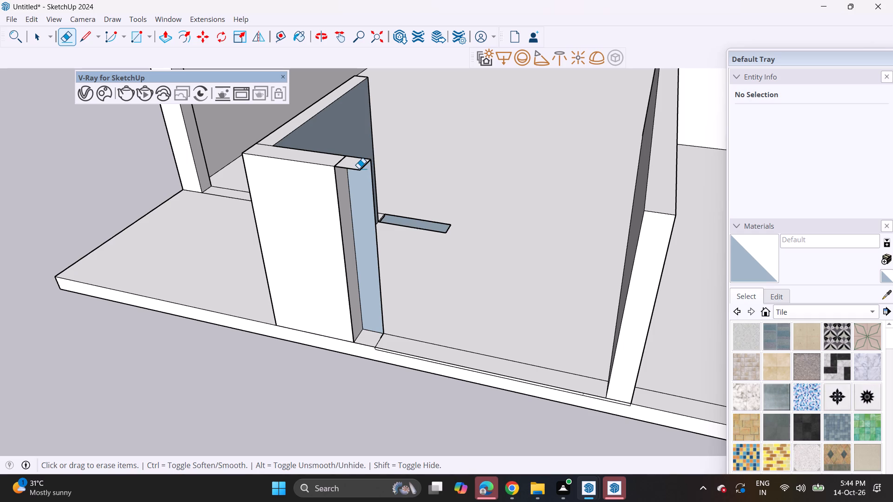
left_click(359, 168)
left_click(359, 171)
left_click_drag(365, 164, 366, 170)
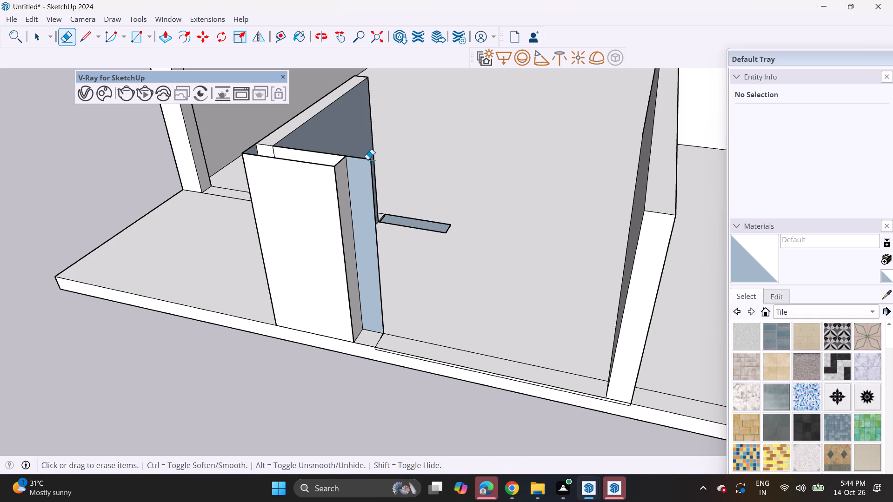
left_click(367, 159)
left_click_drag(372, 221, 380, 263)
key("ctrl+z")
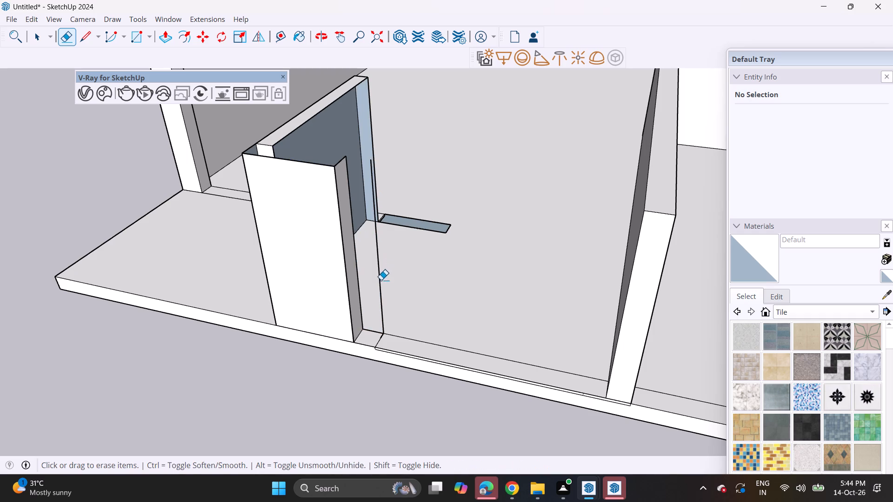
left_click(381, 291)
left_click_drag(381, 308, 388, 312)
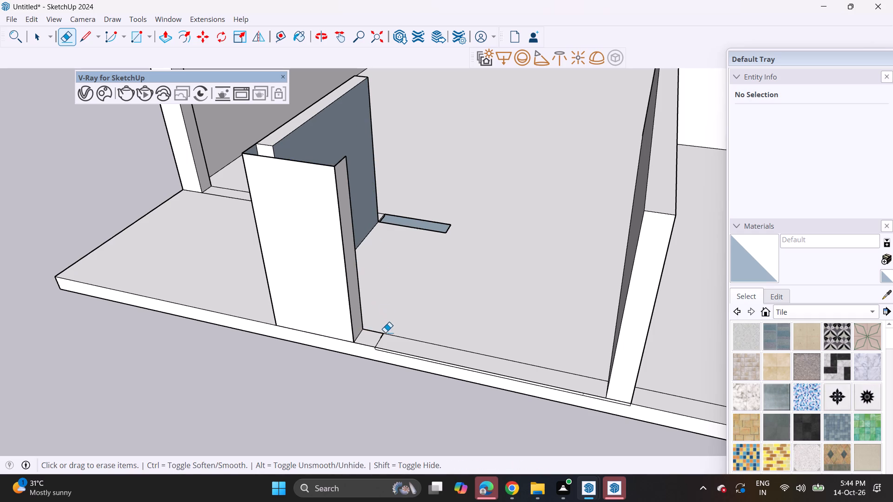
left_click(382, 337)
left_click_drag(376, 339, 382, 345)
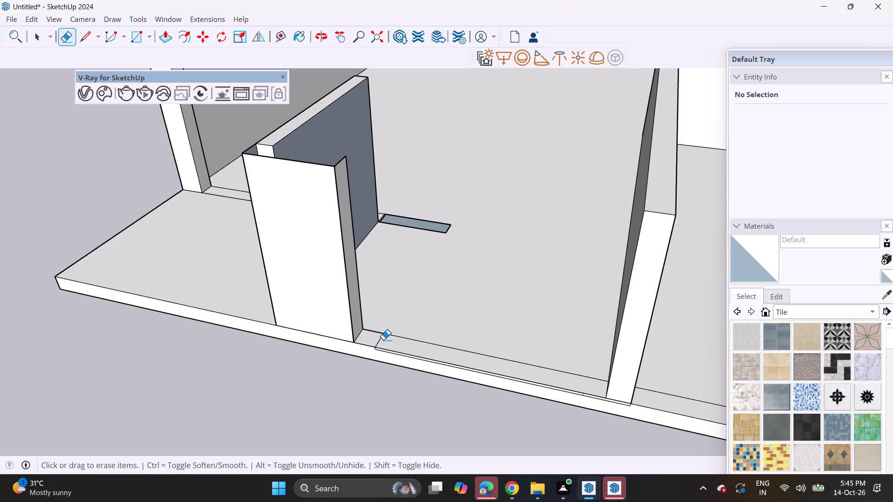
double_click(383, 340)
left_click(380, 337)
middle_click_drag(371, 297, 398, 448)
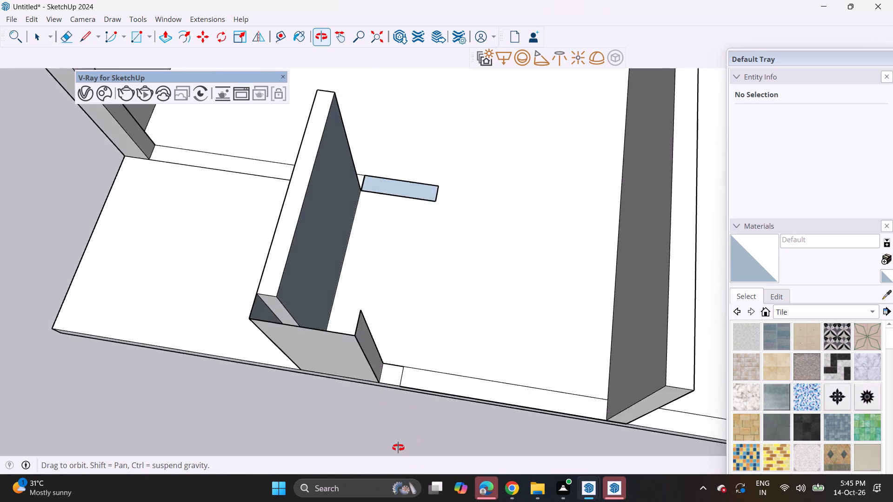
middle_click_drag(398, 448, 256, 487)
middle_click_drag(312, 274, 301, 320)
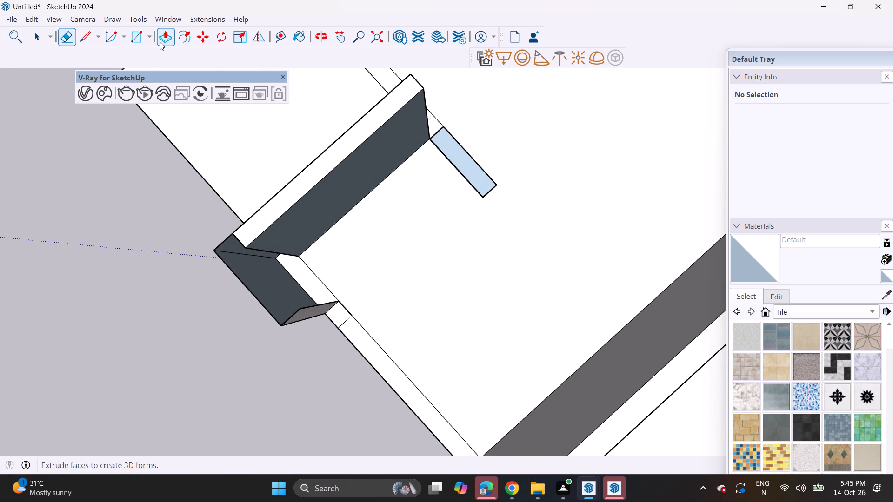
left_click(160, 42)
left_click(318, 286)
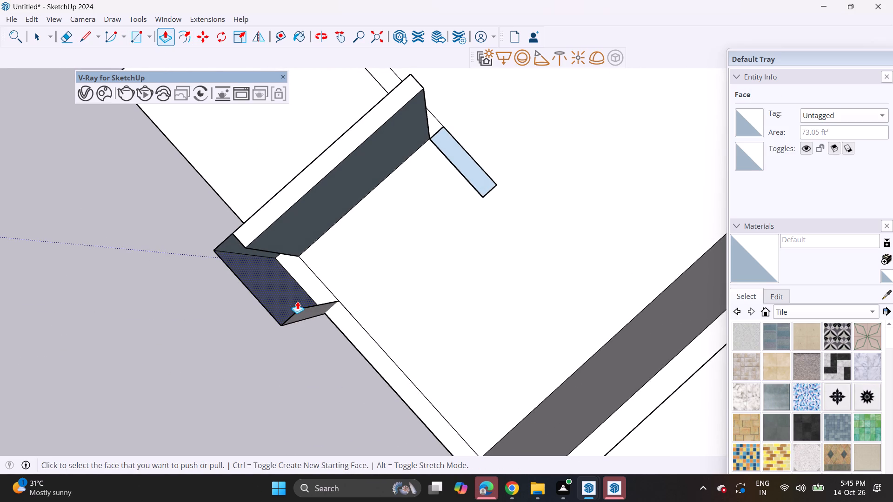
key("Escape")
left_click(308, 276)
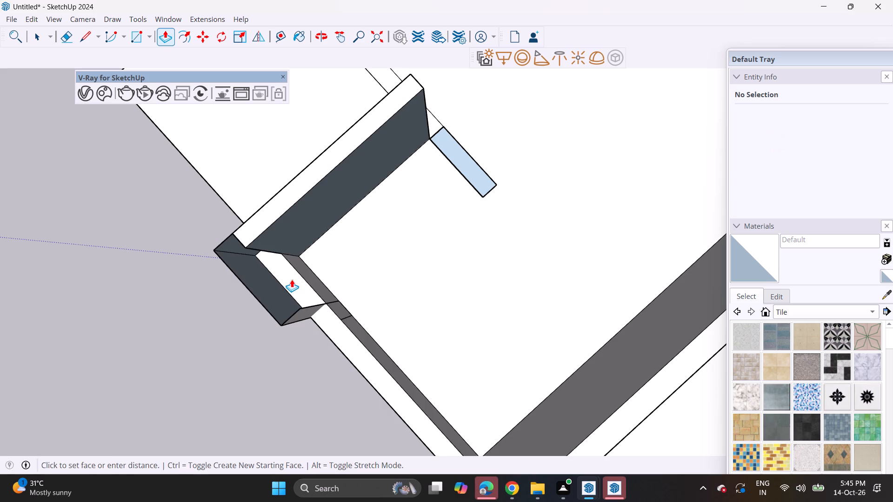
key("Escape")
Close the base strip with a line at the hollow front wall stub's end, and pull the strip up to the stub's top corner.
left_click(84, 35)
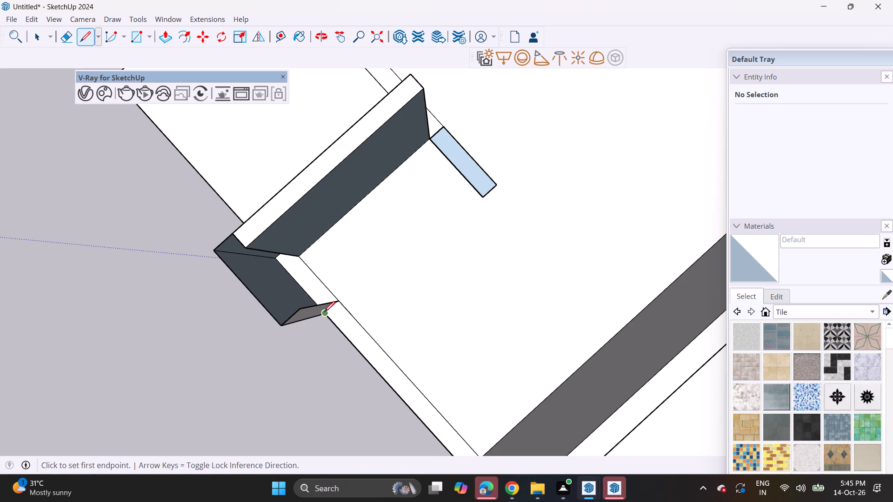
left_click(324, 316)
left_click(339, 302)
left_click(171, 34)
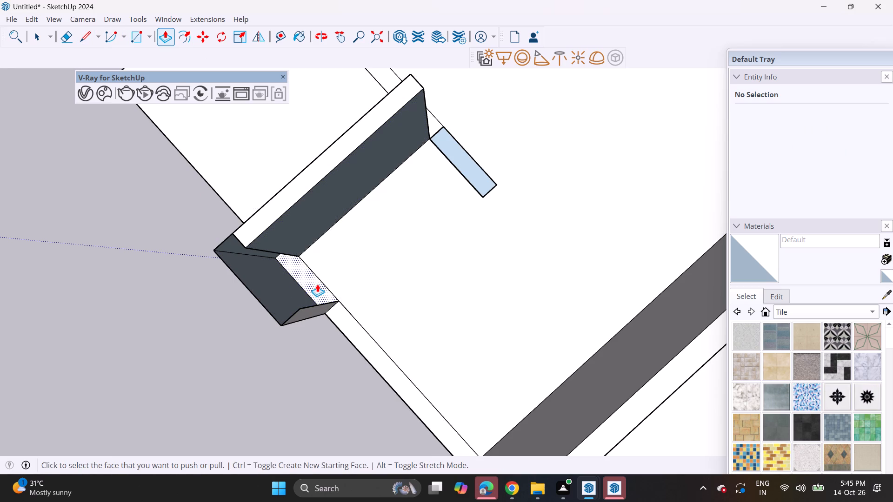
left_click(317, 284)
left_click(282, 324)
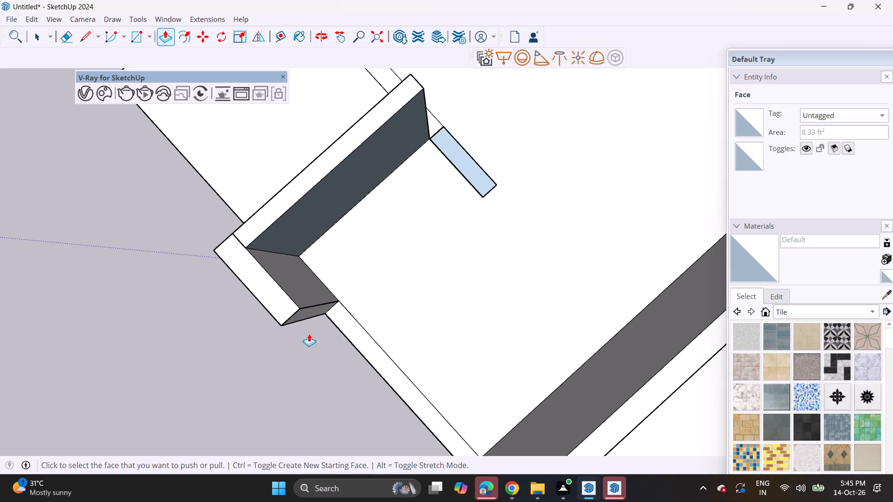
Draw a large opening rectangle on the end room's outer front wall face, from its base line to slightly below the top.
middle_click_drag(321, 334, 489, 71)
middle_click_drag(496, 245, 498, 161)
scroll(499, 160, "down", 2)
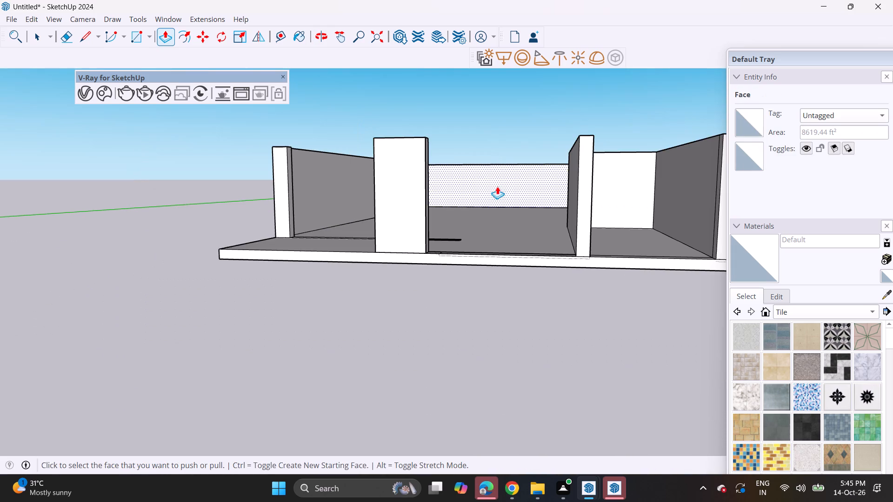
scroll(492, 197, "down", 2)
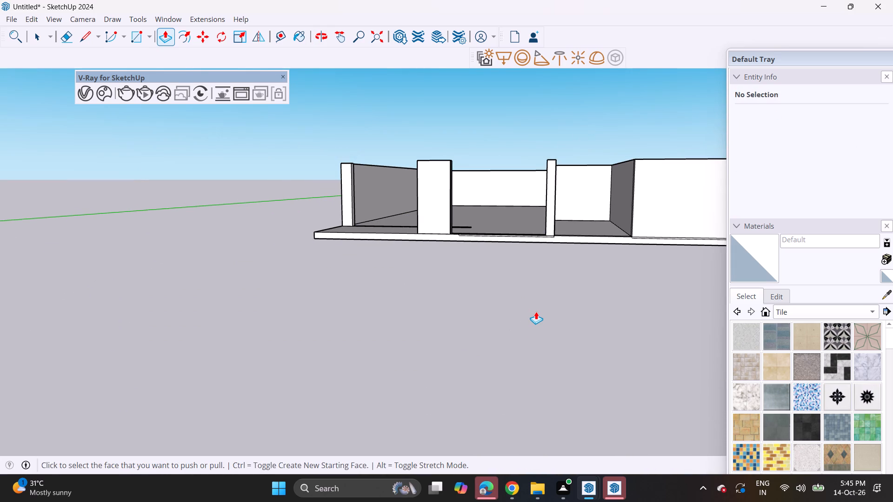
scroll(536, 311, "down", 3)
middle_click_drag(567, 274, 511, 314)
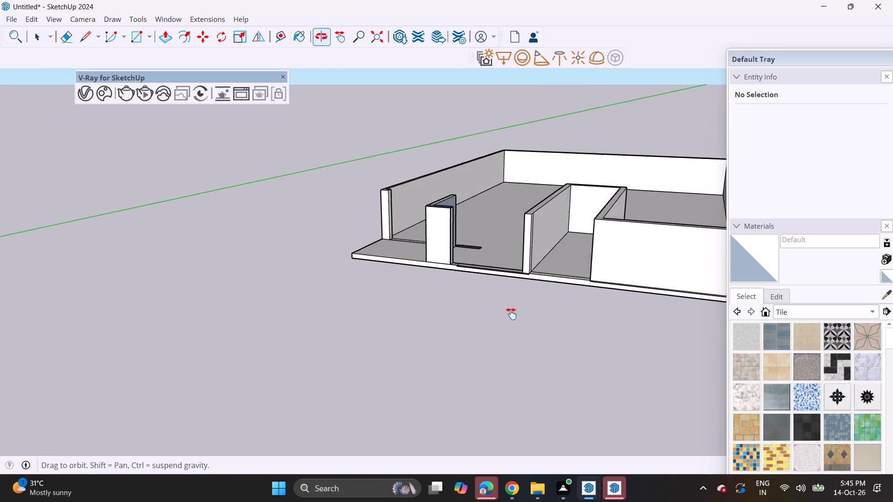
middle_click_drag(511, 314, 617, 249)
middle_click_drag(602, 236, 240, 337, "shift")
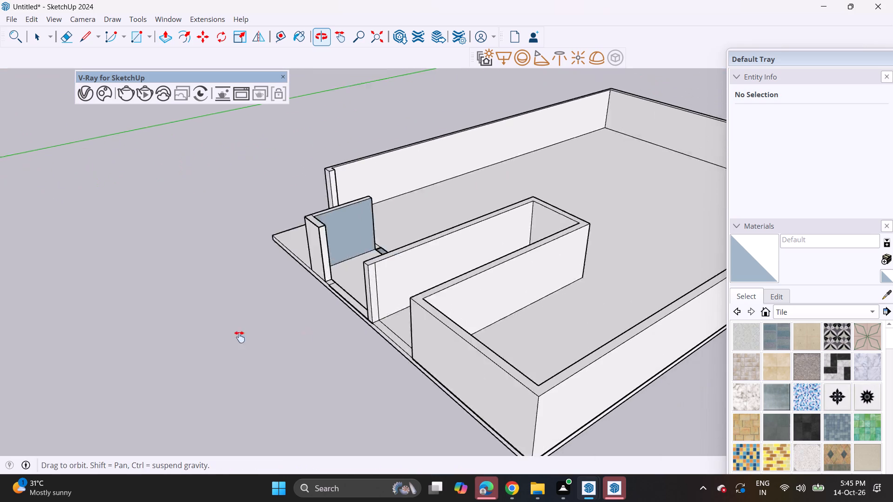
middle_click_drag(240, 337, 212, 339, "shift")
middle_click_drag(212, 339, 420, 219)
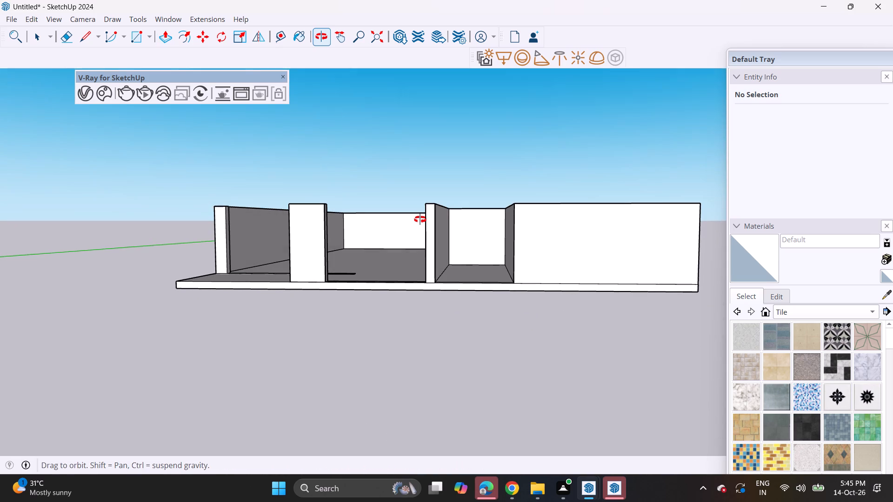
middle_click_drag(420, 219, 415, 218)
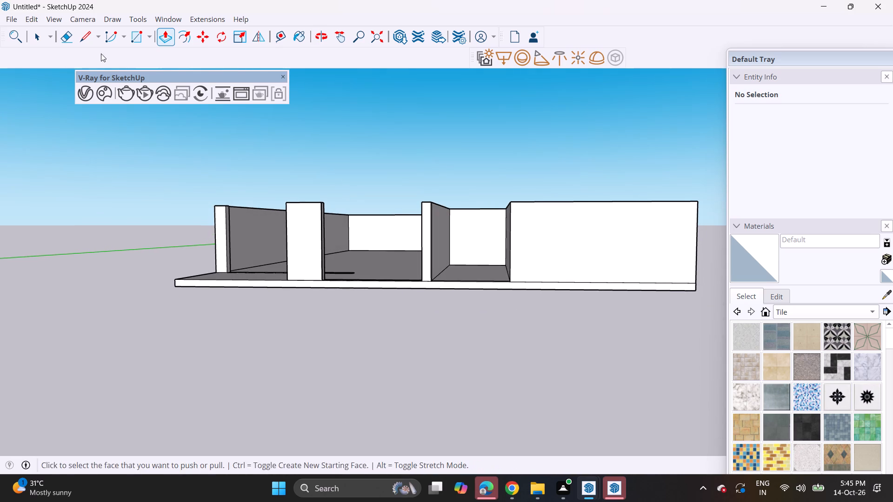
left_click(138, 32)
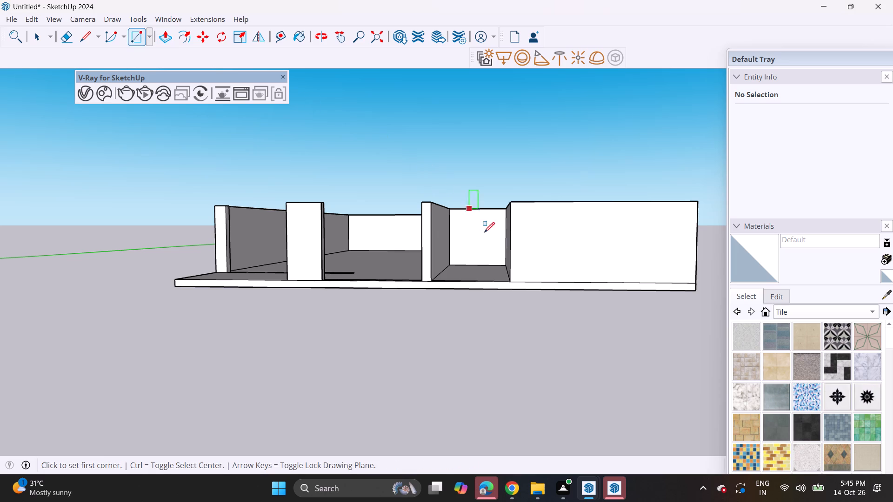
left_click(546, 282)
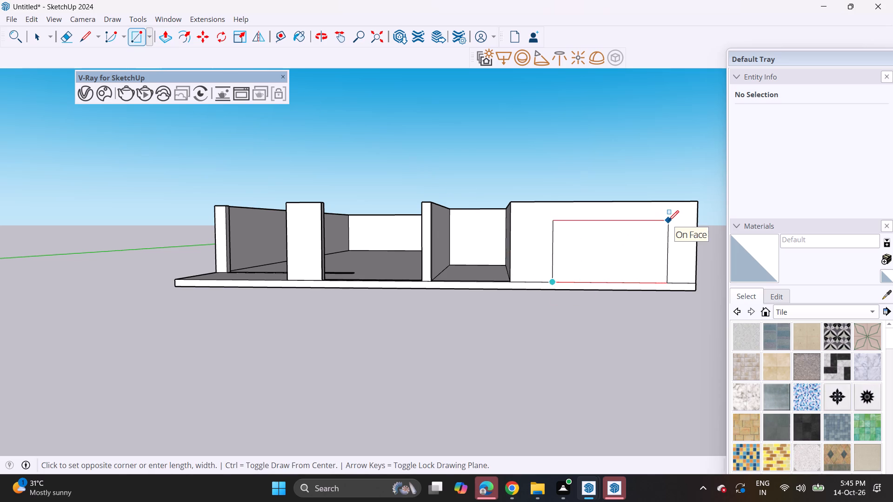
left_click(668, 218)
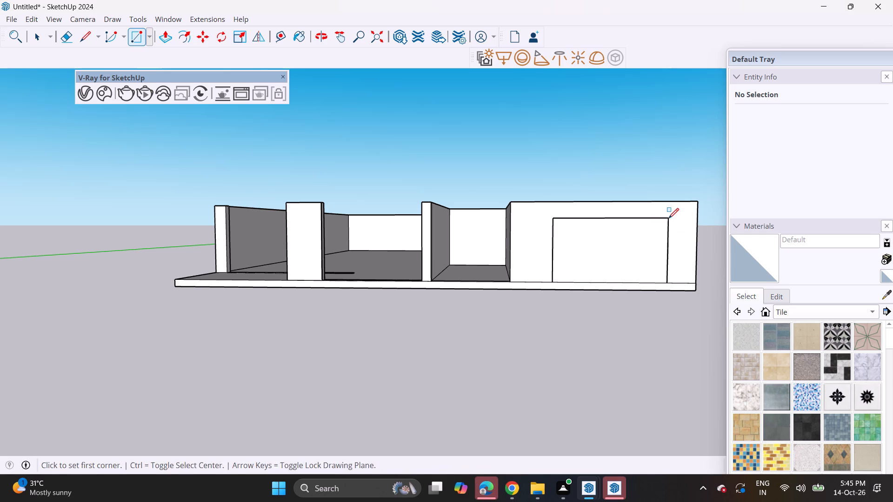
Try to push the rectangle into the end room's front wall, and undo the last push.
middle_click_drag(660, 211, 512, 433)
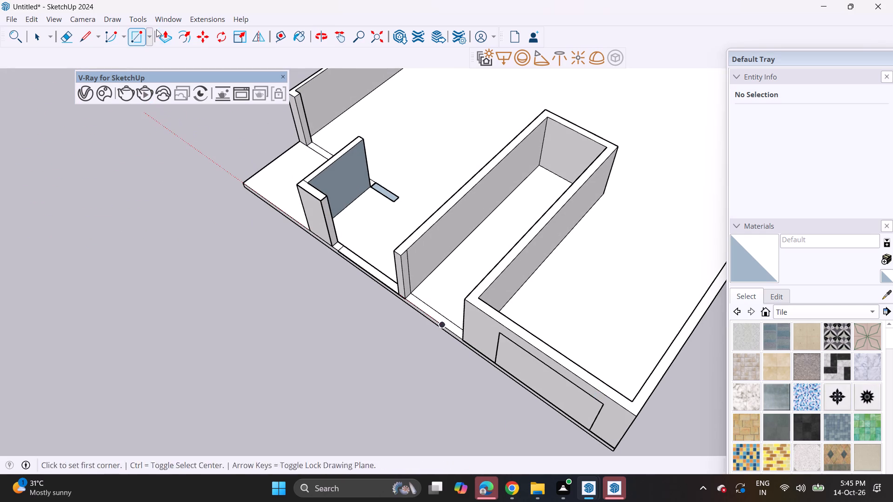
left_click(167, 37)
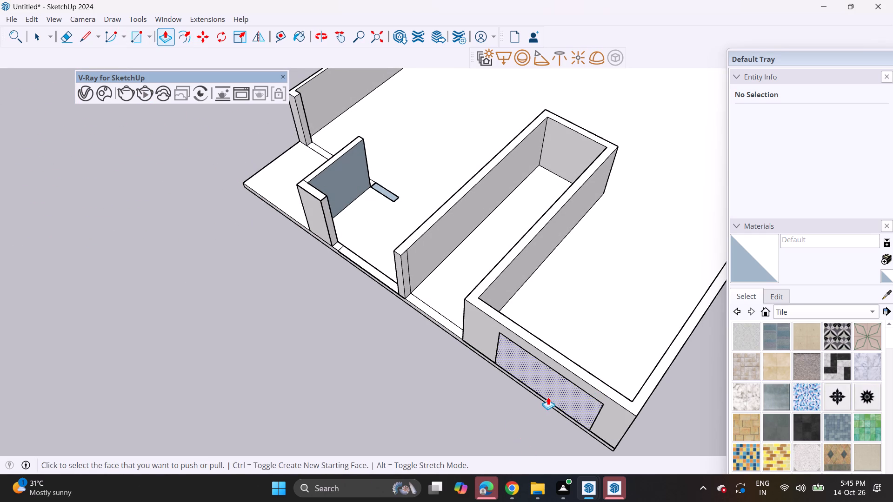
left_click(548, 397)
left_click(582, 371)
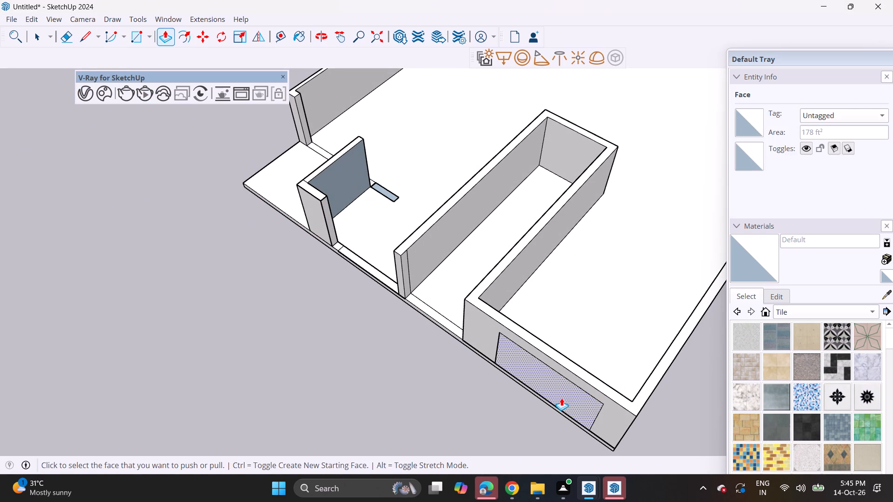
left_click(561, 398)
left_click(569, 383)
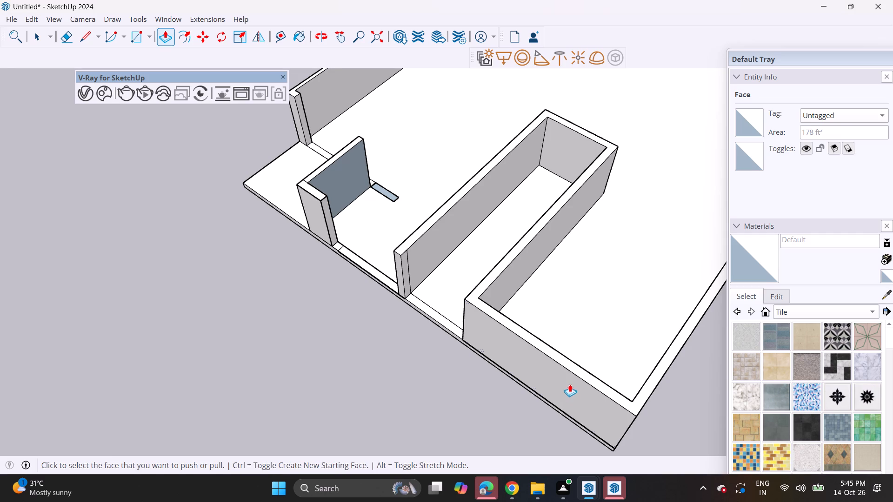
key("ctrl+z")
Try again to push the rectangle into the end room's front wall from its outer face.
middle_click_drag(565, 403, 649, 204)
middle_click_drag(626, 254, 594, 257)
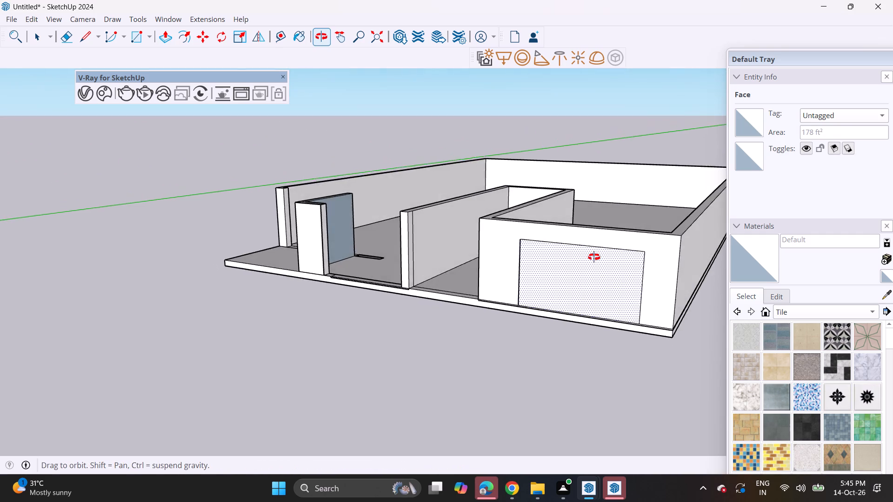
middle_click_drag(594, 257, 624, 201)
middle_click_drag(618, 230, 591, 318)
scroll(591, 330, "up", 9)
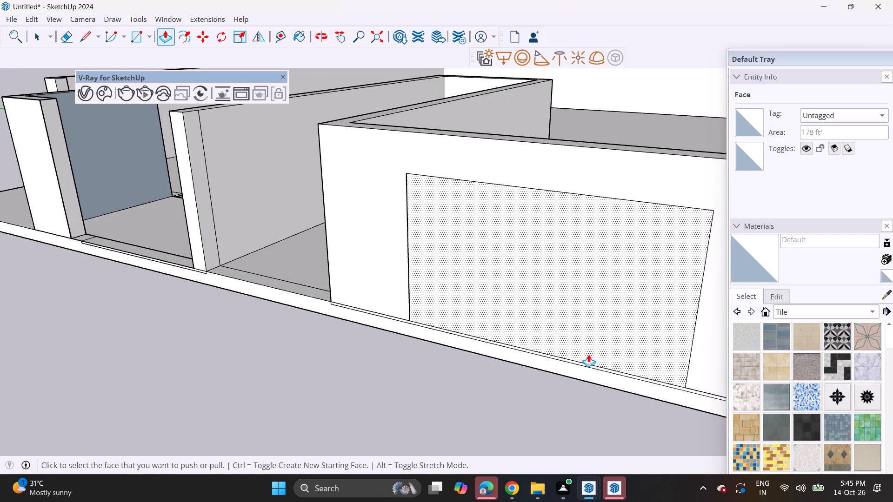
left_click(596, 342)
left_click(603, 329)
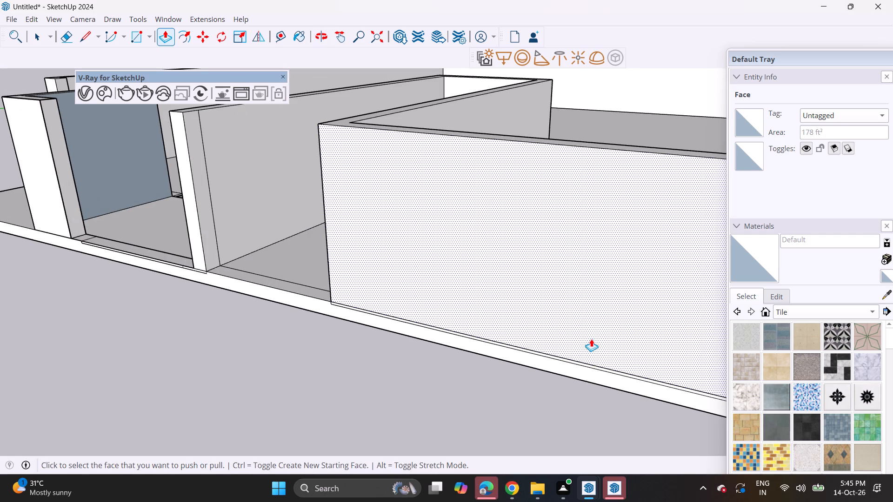
Draw a large opening rectangle on the inner face of the end room's front wall, from the floor edge to slightly below the top.
left_click_drag(139, 29, 146, 33)
middle_click_drag(443, 125, 202, 260)
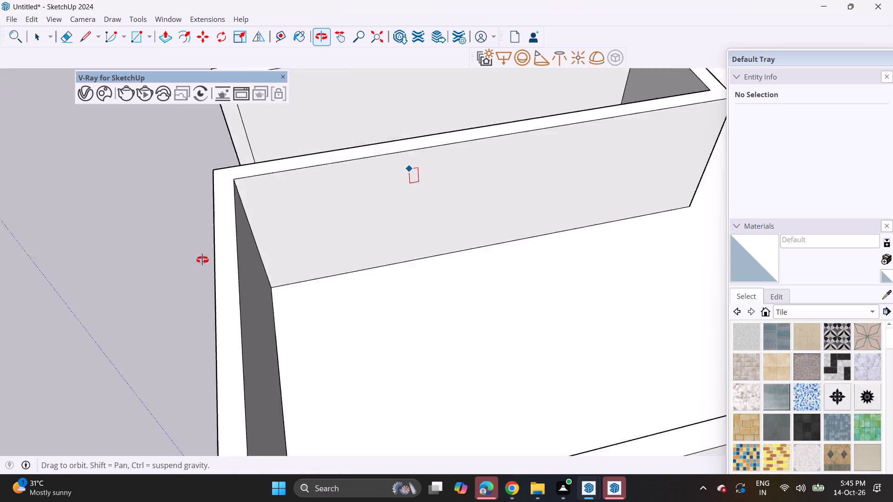
middle_click_drag(202, 260, 5, 186)
middle_click_drag(193, 204, 87, 182)
scroll(193, 204, "up", 1)
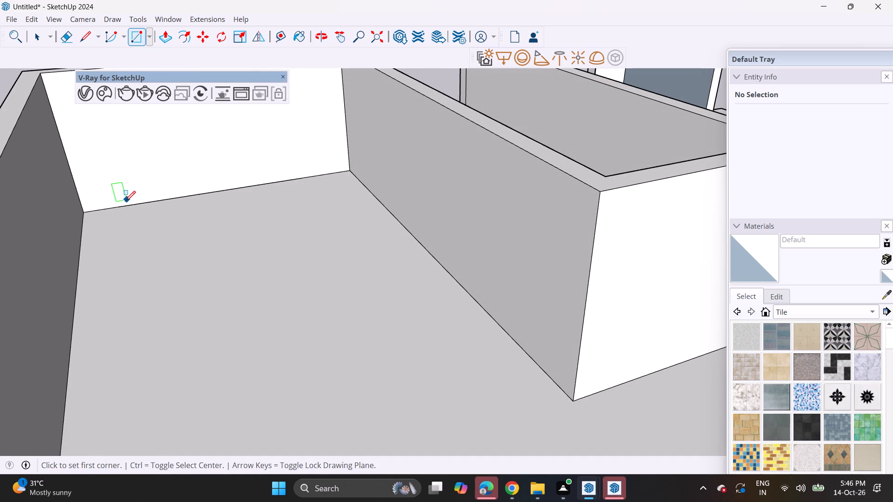
left_click_drag(120, 205, 120, 198)
scroll(180, 149, "down", 4)
middle_click_drag(180, 149, 225, 253, "shift")
middle_click_drag(222, 246, 219, 241)
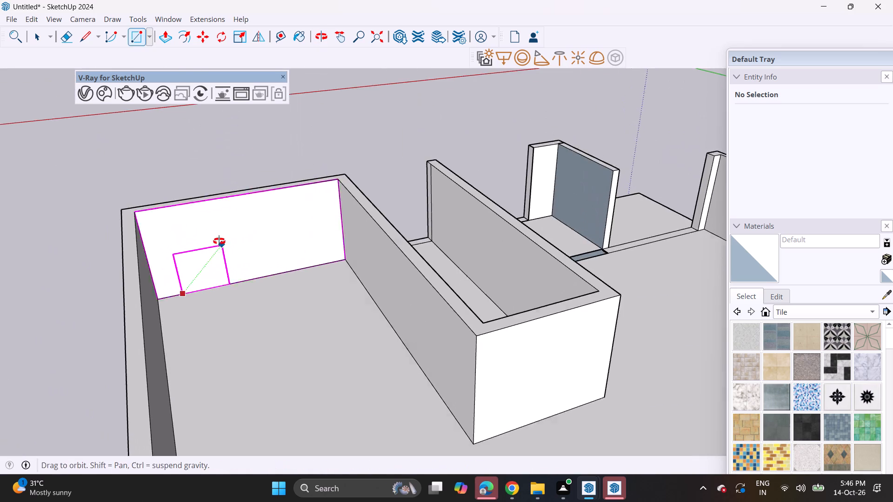
middle_click_drag(219, 241, 213, 160)
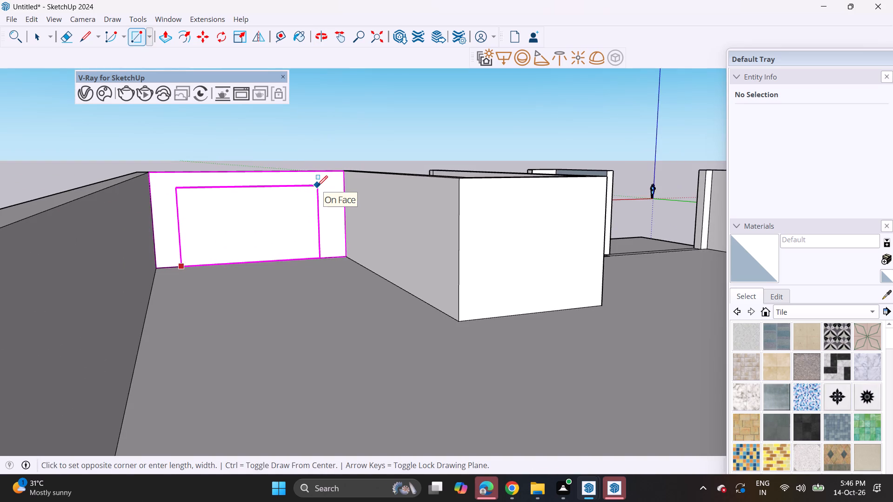
middle_click_drag(312, 187, 289, 182)
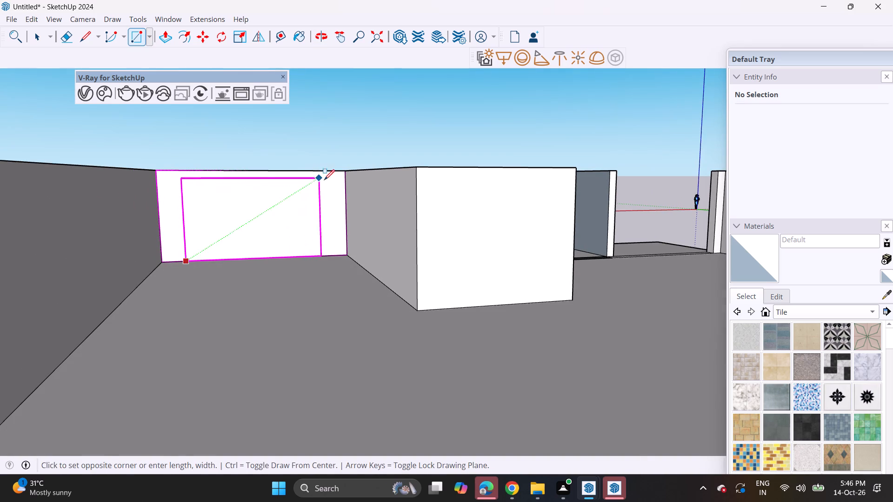
left_click(321, 187)
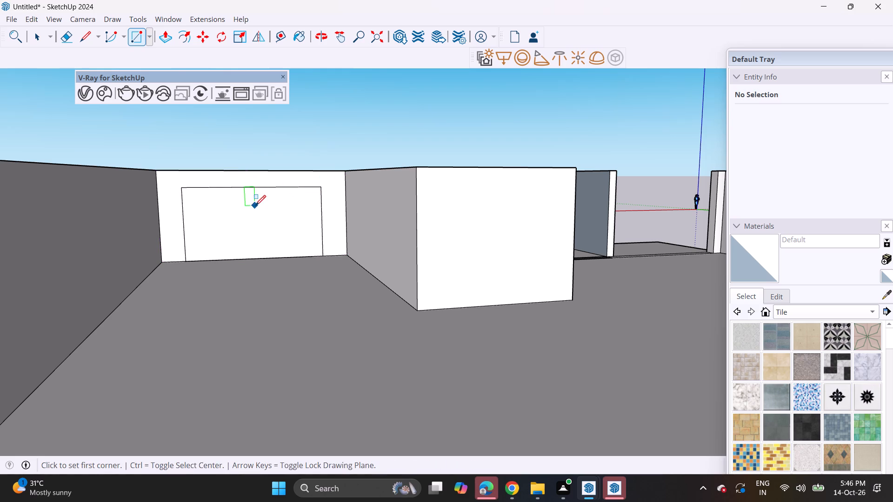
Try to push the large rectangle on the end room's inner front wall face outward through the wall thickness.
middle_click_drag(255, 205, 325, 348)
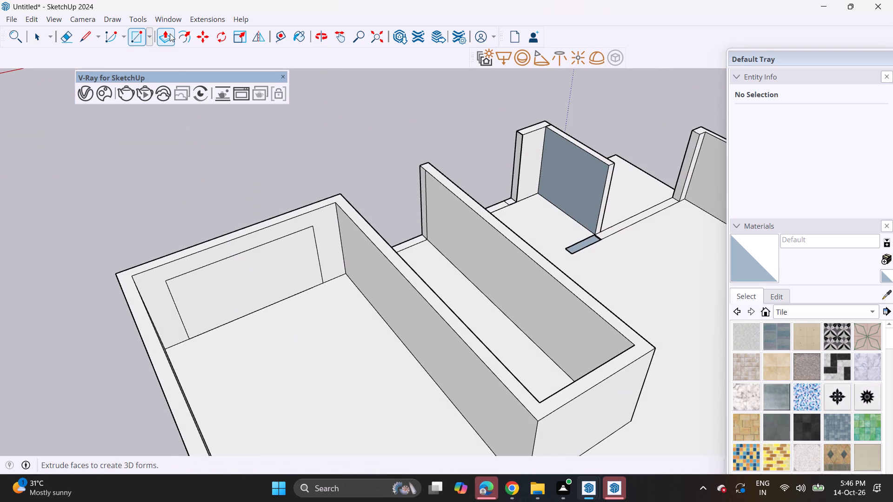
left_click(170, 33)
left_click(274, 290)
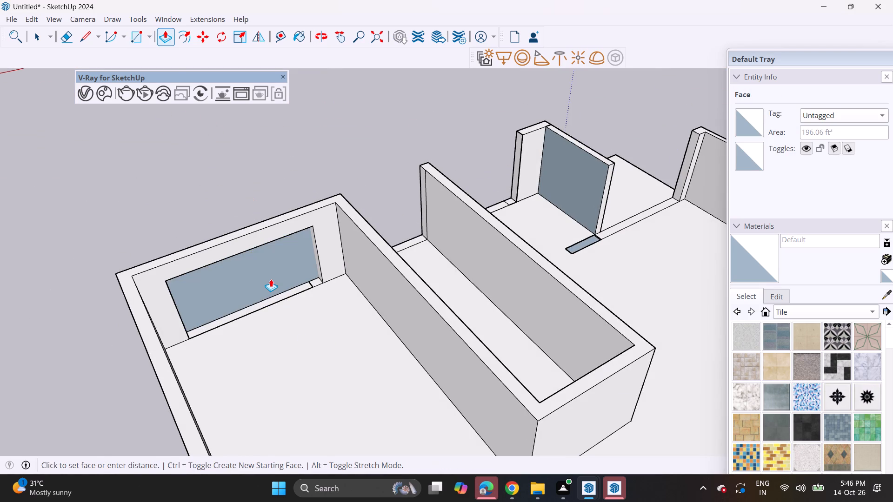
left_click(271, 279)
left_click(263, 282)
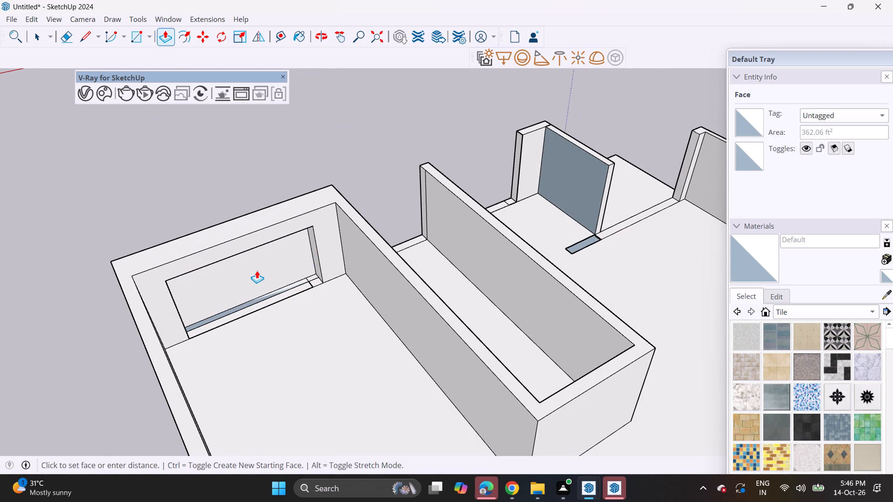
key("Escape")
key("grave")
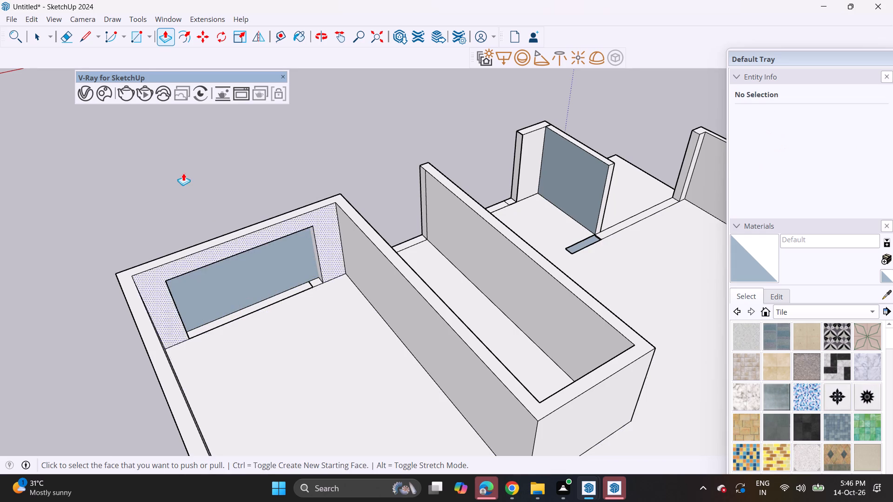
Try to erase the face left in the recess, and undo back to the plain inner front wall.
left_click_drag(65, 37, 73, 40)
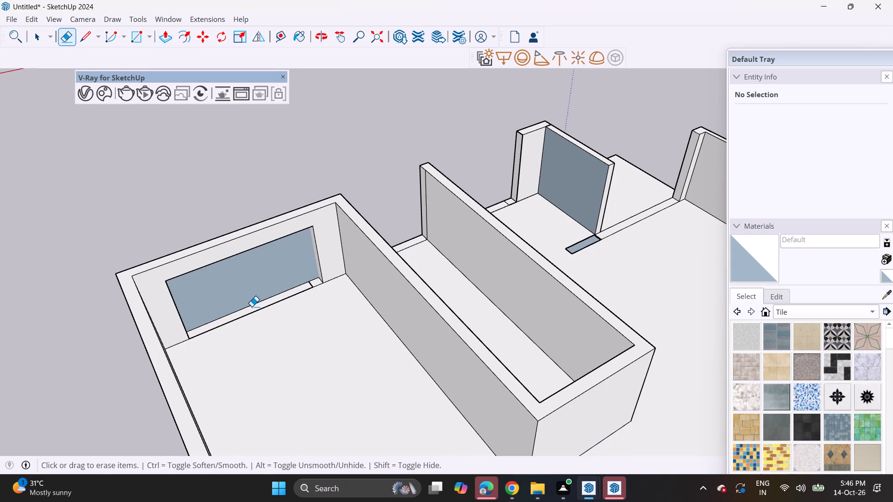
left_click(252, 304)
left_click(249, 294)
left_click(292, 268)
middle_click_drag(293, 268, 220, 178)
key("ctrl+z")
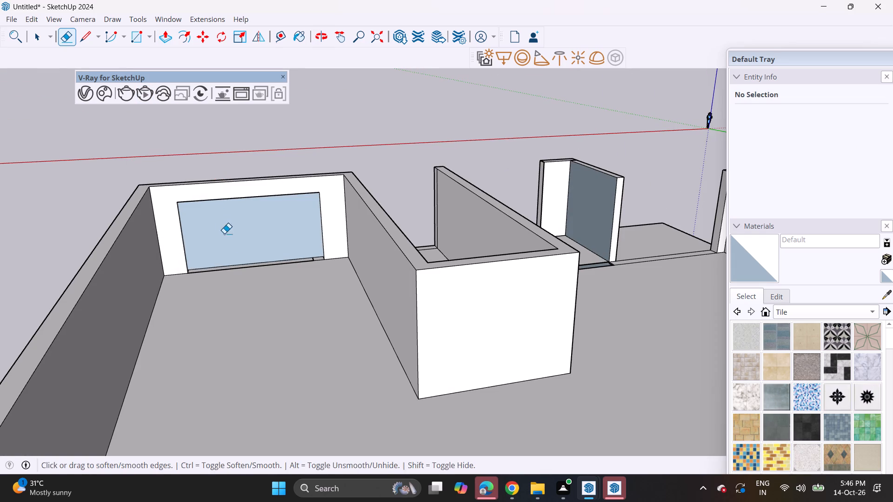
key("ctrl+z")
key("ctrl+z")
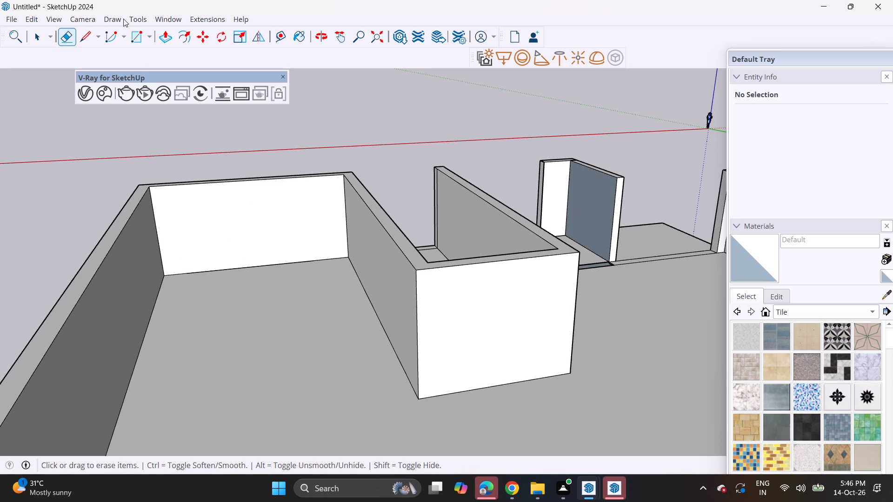
Draw a smaller opening rectangle on the end room's inner front wall face, clear of the floor, top and side edges.
left_click(143, 38)
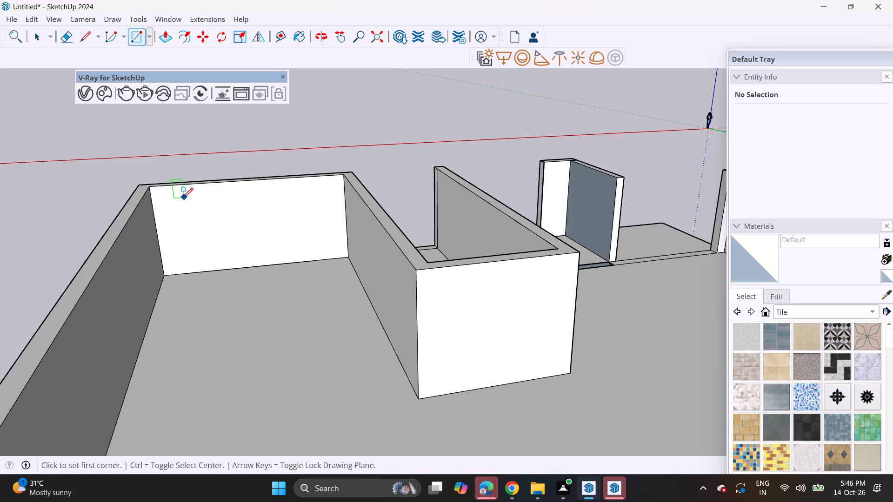
left_click(181, 200)
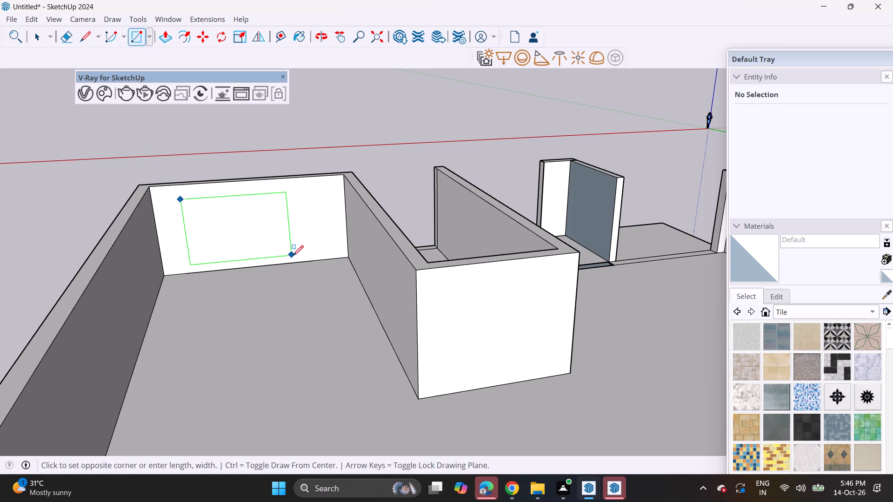
left_click(307, 252)
Push the opening rectangle outward until it projects well beyond the outer side of the front wall.
left_click(167, 42)
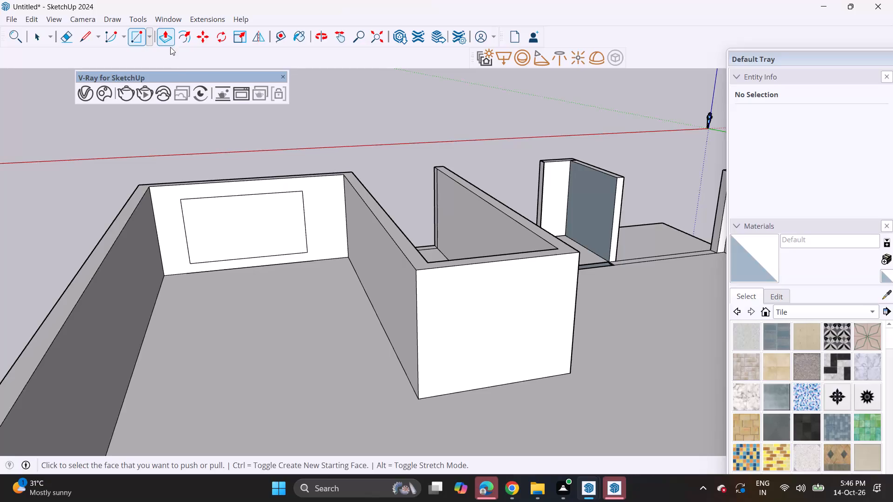
left_click(260, 230)
left_click(260, 203)
Erase the edges of the box projecting outside the end room's front wall.
middle_click_drag(260, 210, 291, 290)
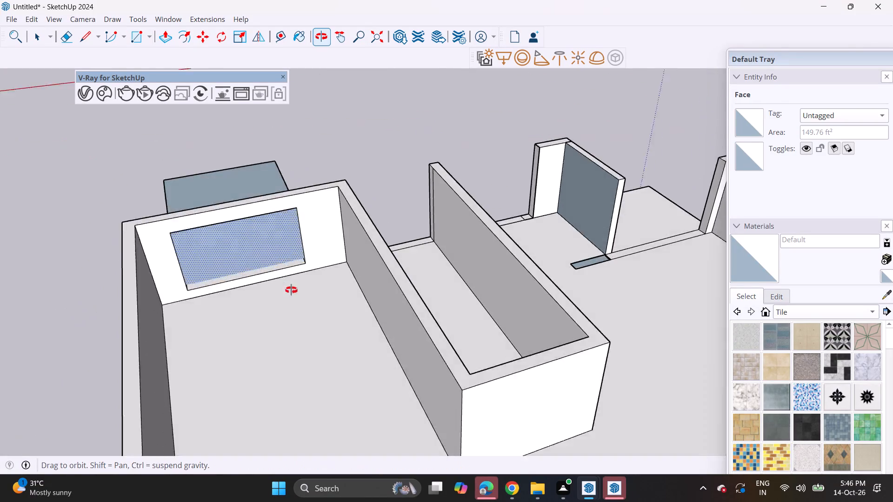
middle_click_drag(291, 290, 313, 340)
left_click(64, 33)
left_click_drag(295, 169, 290, 174)
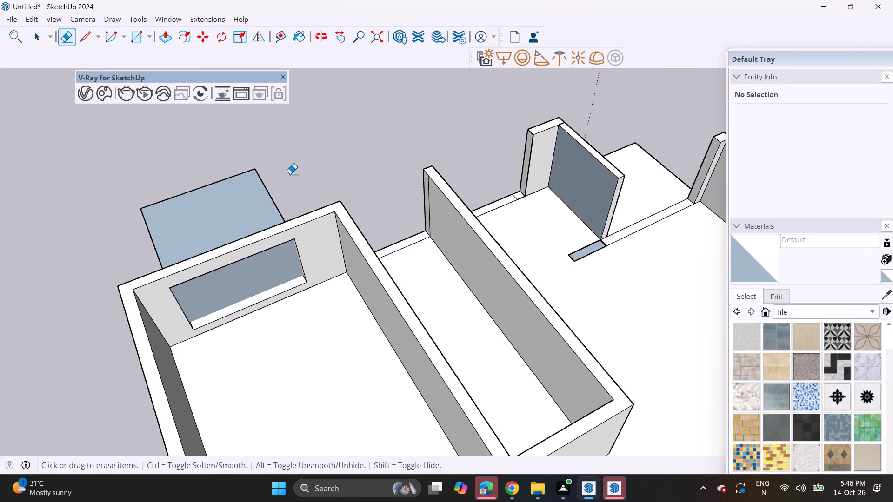
left_click_drag(290, 174, 155, 228)
left_click_drag(274, 186, 91, 246)
left_click_drag(244, 206, 236, 222)
left_click(235, 225)
left_click_drag(219, 178, 219, 186)
left_click_drag(214, 180, 199, 207)
left_click_drag(175, 243, 144, 260)
left_click(163, 251)
left_click_drag(279, 203, 261, 216)
left_click_drag(269, 214, 260, 220)
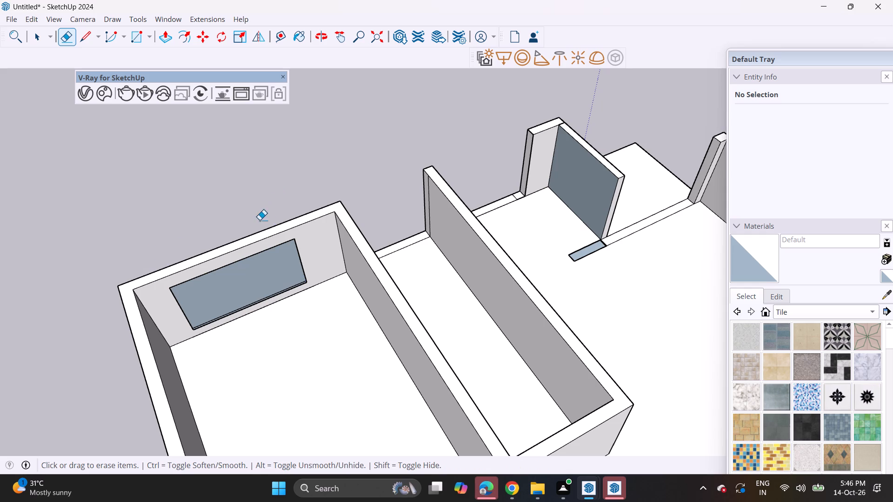
Push the end room's outer front wall face inward to the inner face so the rectangle opens right through.
middle_click_drag(266, 238, 220, 154)
left_click(167, 35)
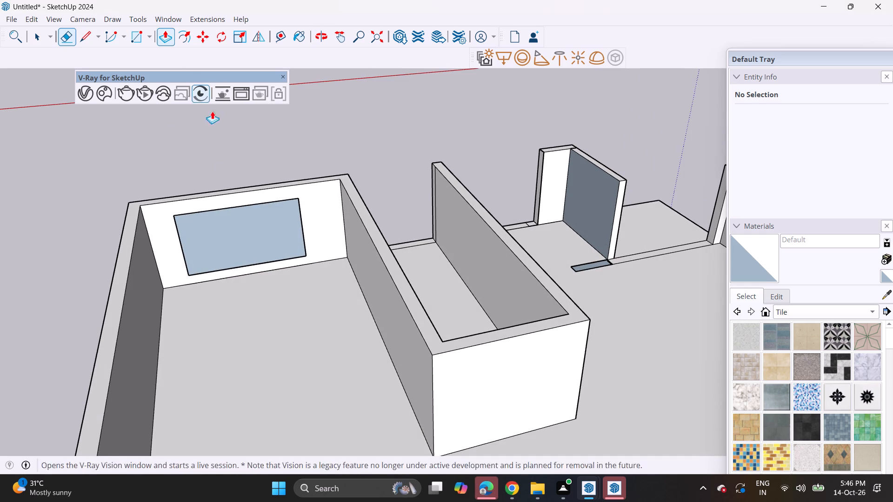
left_click(246, 244)
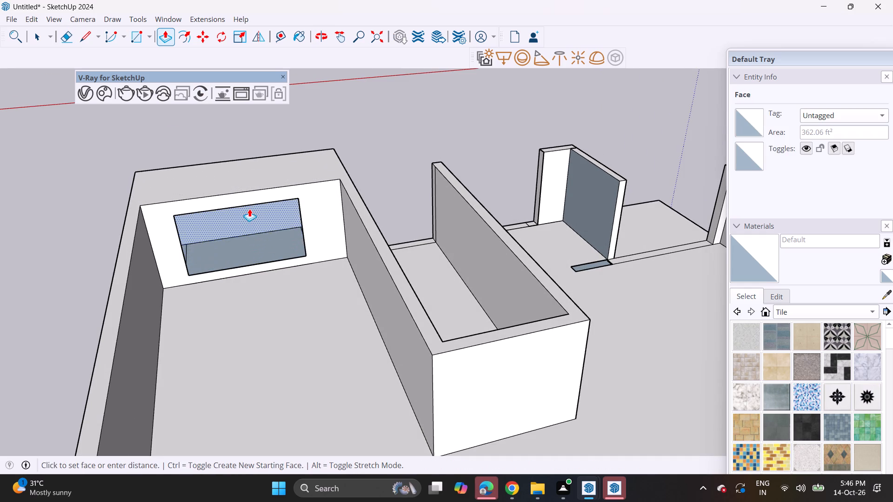
middle_click_drag(253, 221, 750, 202)
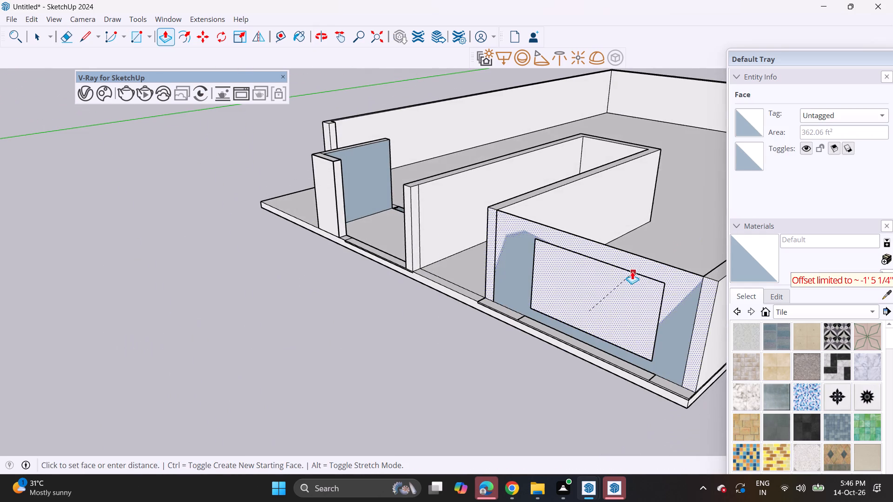
left_click(635, 277)
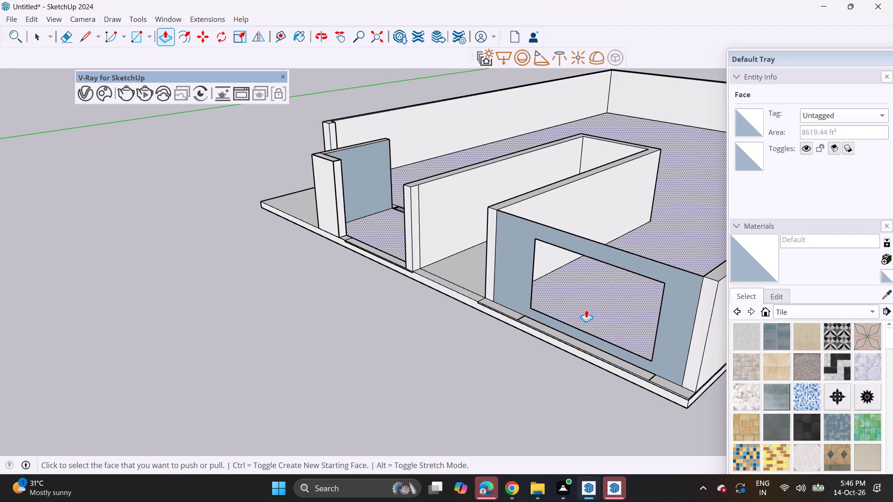
Pull the end room's front wall face around the opening outward to the adjoining partition's base edge.
middle_click_drag(586, 310, 630, 262)
left_click(527, 242)
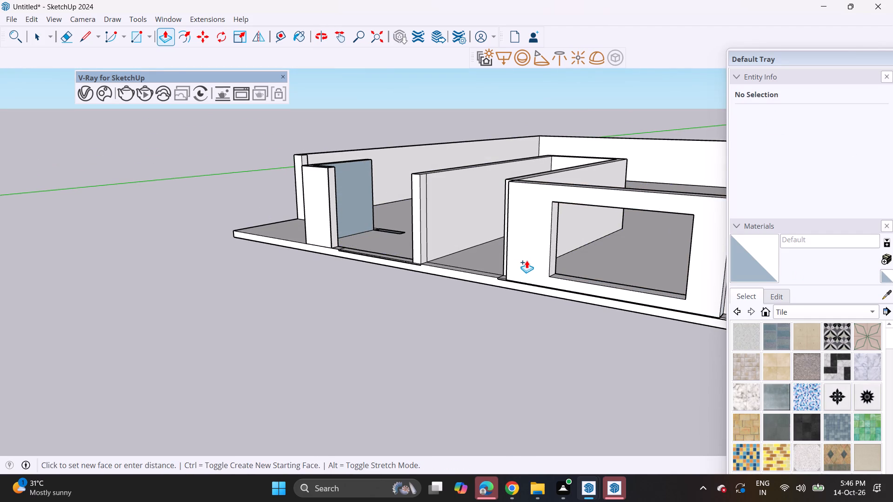
middle_click_drag(528, 261, 680, 276)
scroll(658, 276, "up", 1)
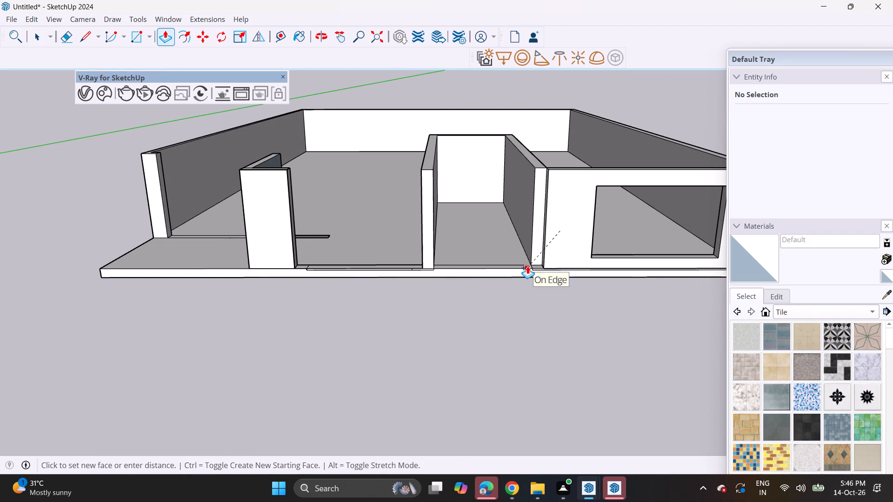
left_click(527, 266)
Bring the adjoining partition's narrow end face flush with the end room's front wall face.
double_click(542, 231)
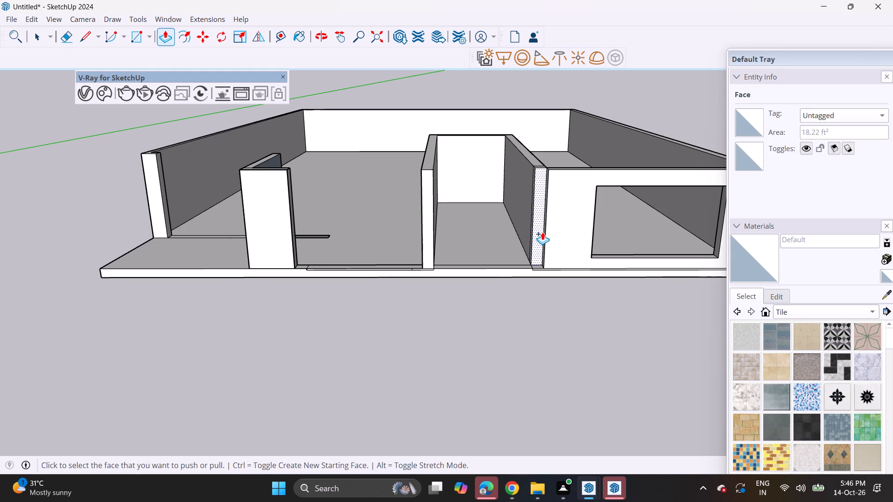
key("ctrl+z")
left_click(540, 226)
left_click(563, 202)
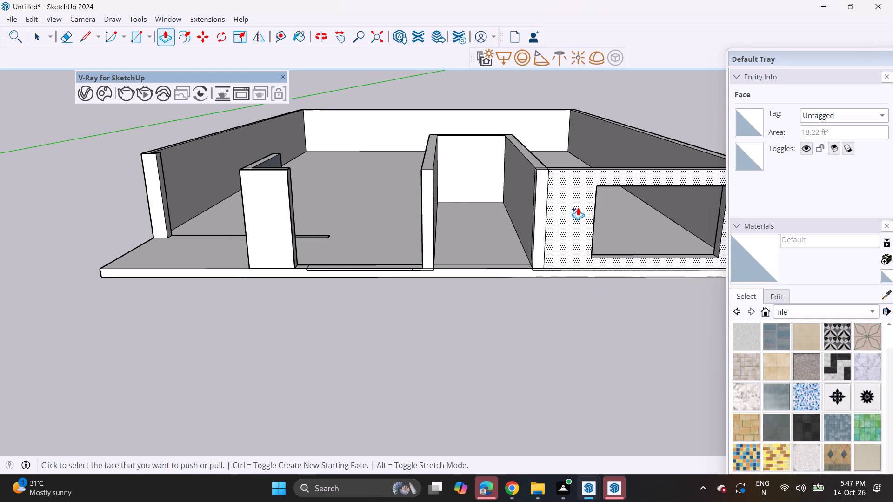
Push the sill of the end room's front opening down to floor level.
middle_click_drag(585, 209, 458, 290)
middle_click_drag(462, 295, 450, 228)
middle_click_drag(476, 250, 474, 268)
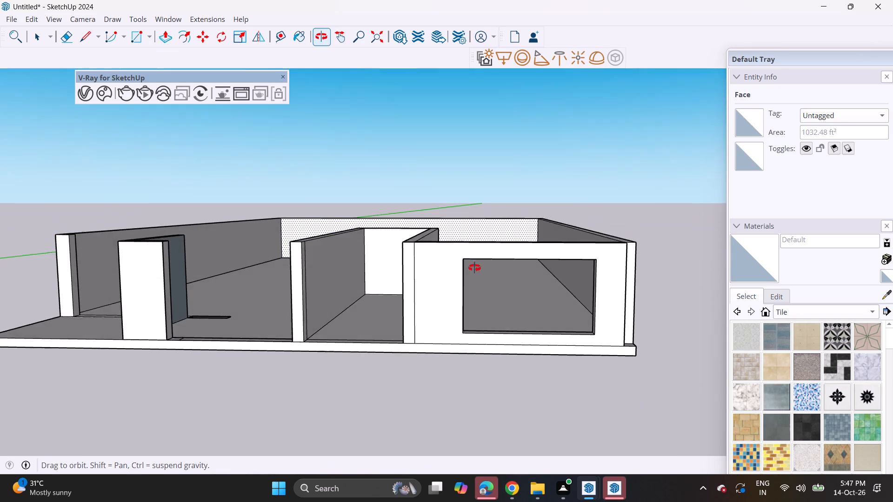
middle_click_drag(474, 268, 481, 331)
scroll(480, 330, "up", 1)
scroll(526, 351, "up", 4)
left_click(533, 388)
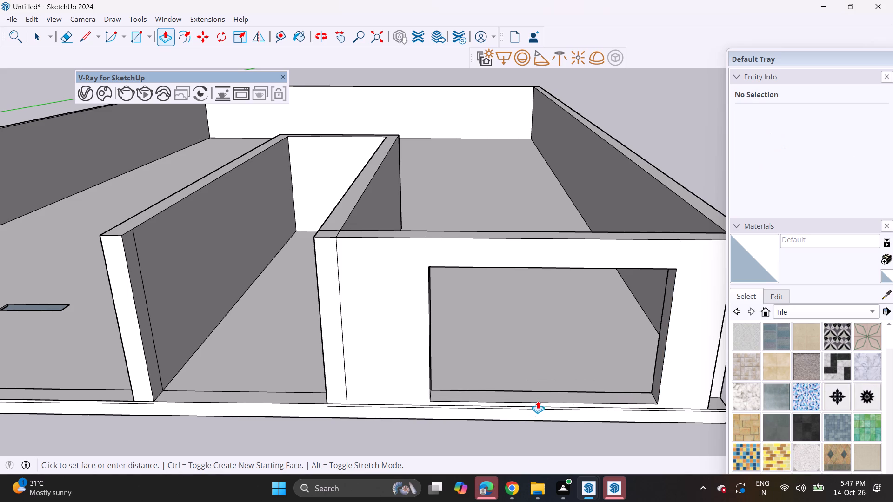
left_click(538, 403)
Pull the narrow front end face of the outer side wall flush with the end room's front wall.
middle_click_drag(548, 380, 533, 262)
scroll(533, 259, "down", 2)
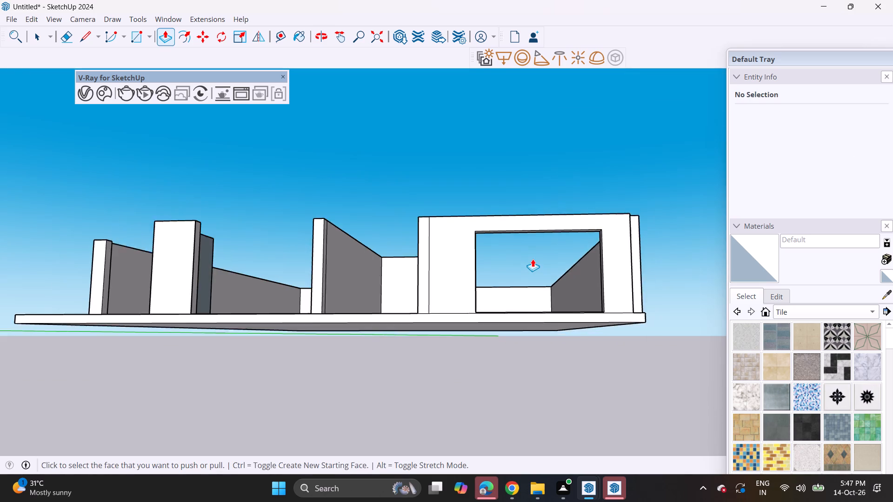
scroll(533, 259, "down", 3)
middle_click_drag(533, 259, 540, 291)
middle_click_drag(544, 299, 422, 369)
scroll(560, 377, "up", 3)
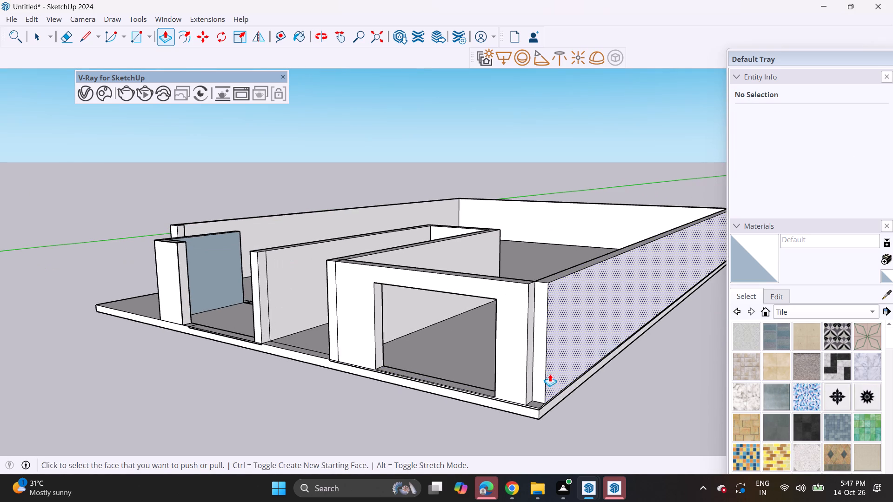
left_click(540, 384)
left_click(531, 395)
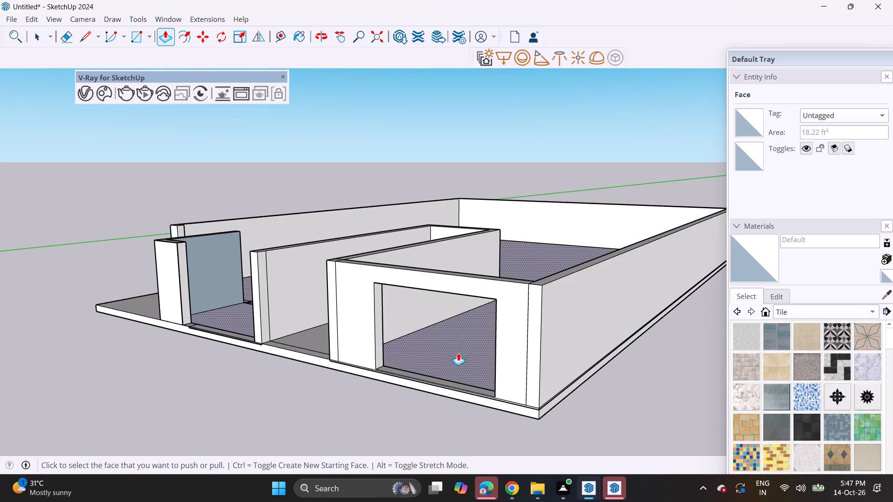
Push the opening's jamb nearest the partition toward that partition to widen the opening slightly.
middle_click_drag(452, 341, 459, 337)
scroll(414, 341, "up", 3)
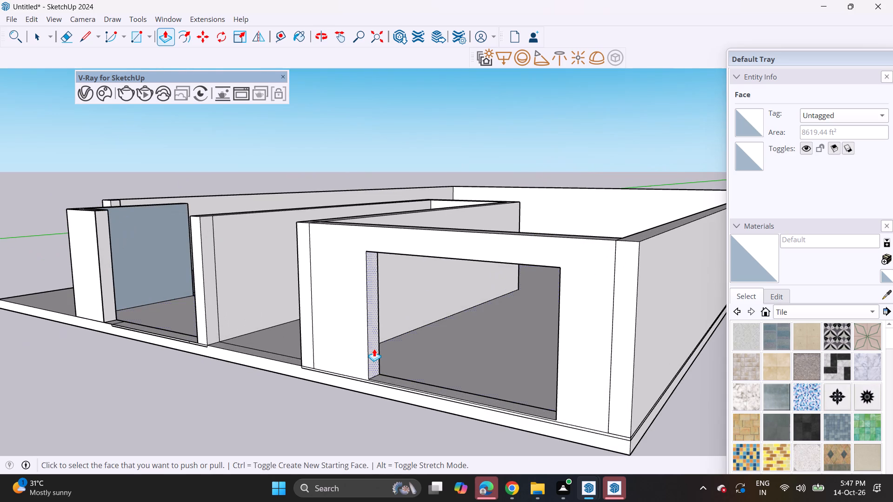
left_click(374, 349)
left_click(363, 342)
Erase the stray floor line between the far side wall's front end and the front wall stub.
scroll(363, 316, "down", 4)
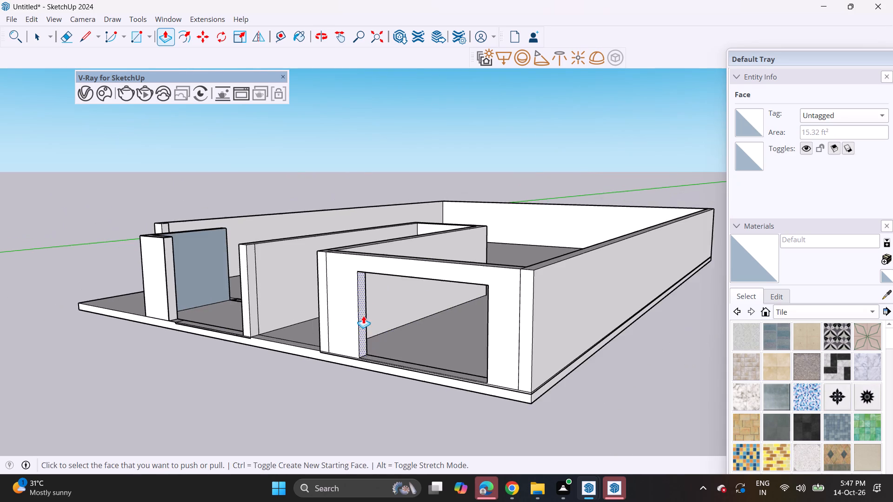
middle_click_drag(341, 344, 433, 302)
scroll(433, 296, "down", 3)
middle_click_drag(306, 335, 476, 401, "shift")
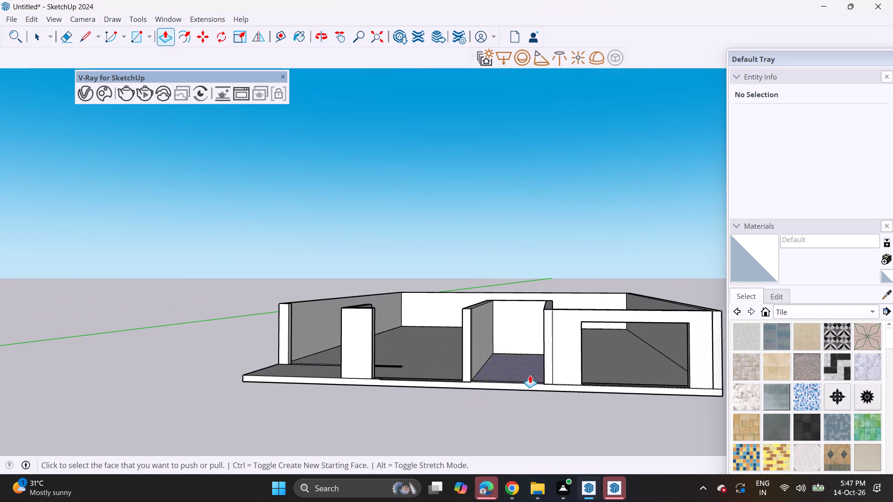
middle_click_drag(530, 375, 519, 378)
middle_click_drag(389, 341, 350, 501)
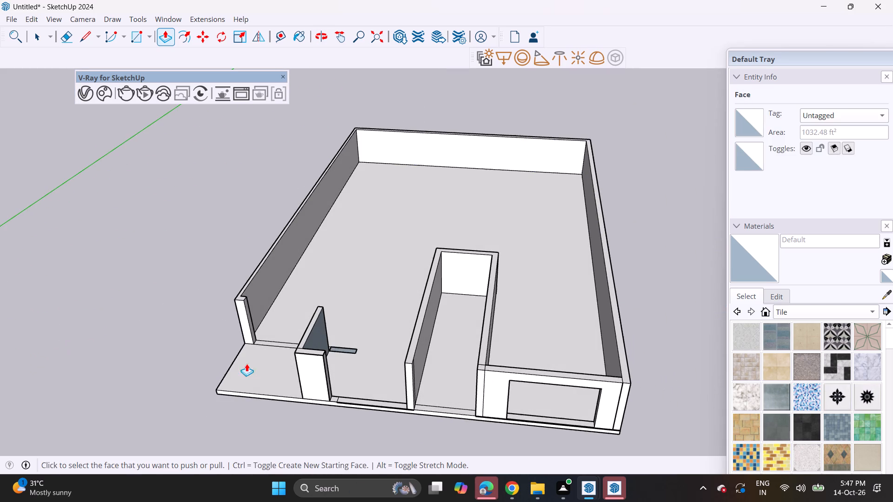
left_click(70, 40)
left_click_drag(272, 340, 273, 373)
left_click_drag(352, 359, 352, 368)
left_click(361, 349)
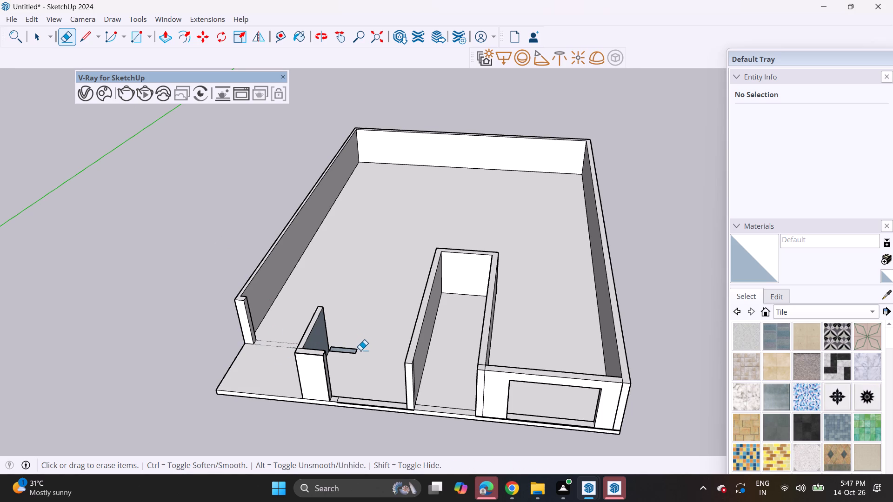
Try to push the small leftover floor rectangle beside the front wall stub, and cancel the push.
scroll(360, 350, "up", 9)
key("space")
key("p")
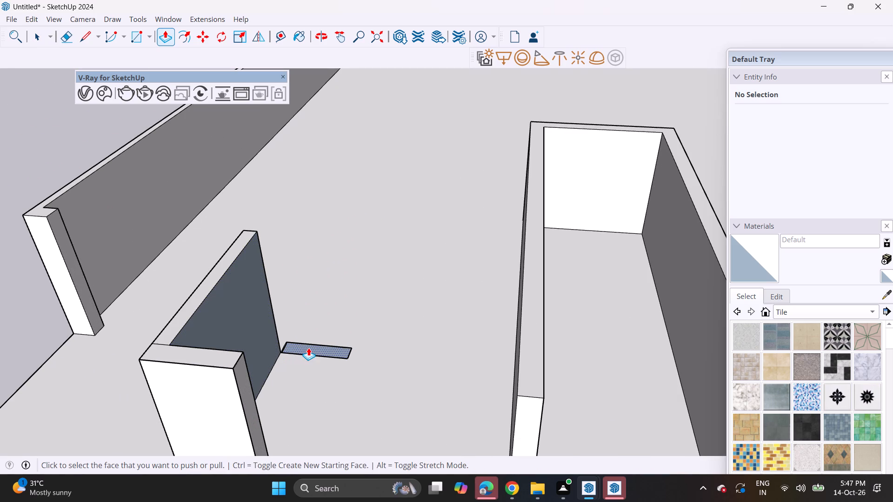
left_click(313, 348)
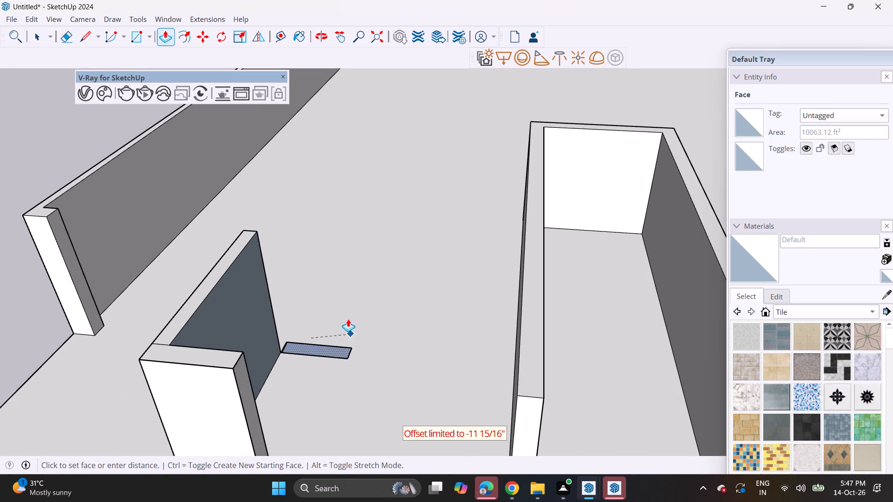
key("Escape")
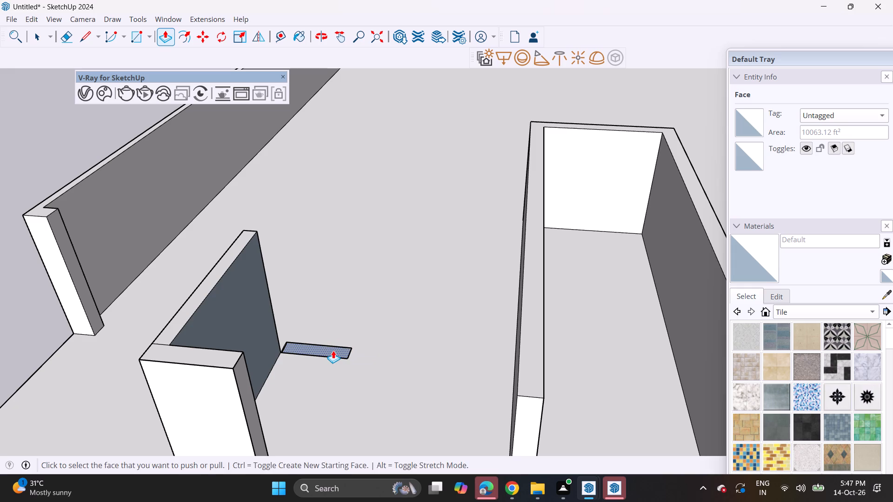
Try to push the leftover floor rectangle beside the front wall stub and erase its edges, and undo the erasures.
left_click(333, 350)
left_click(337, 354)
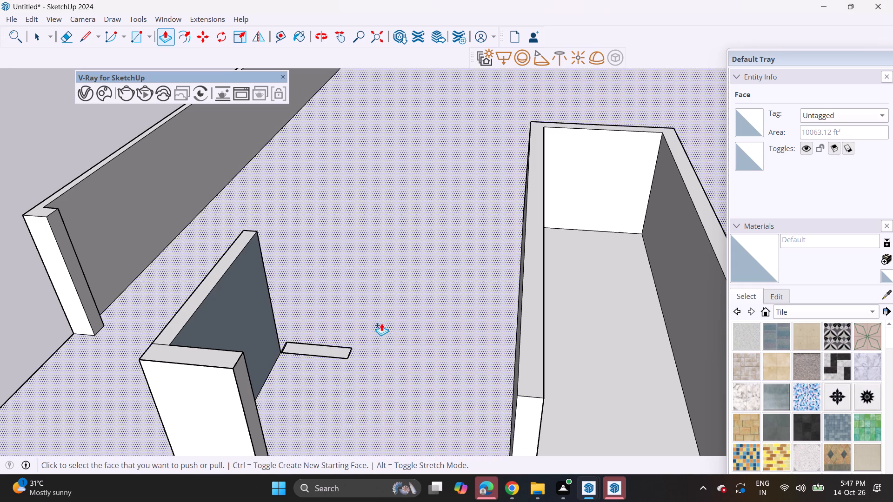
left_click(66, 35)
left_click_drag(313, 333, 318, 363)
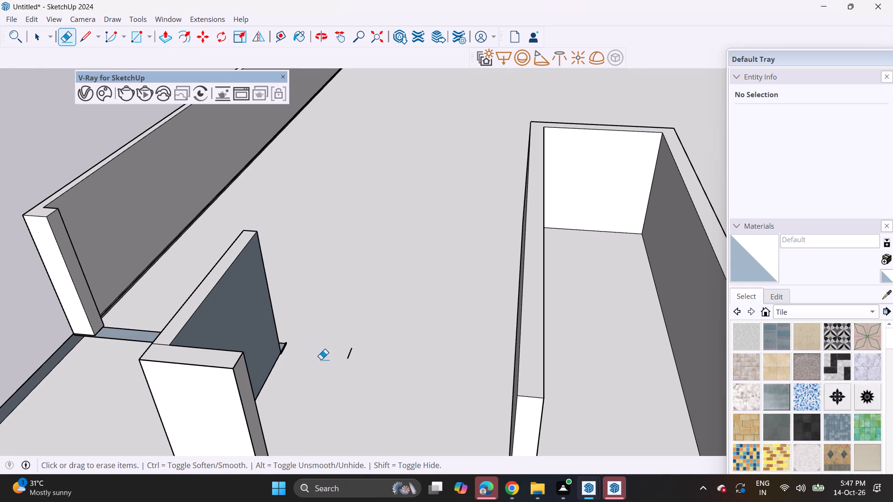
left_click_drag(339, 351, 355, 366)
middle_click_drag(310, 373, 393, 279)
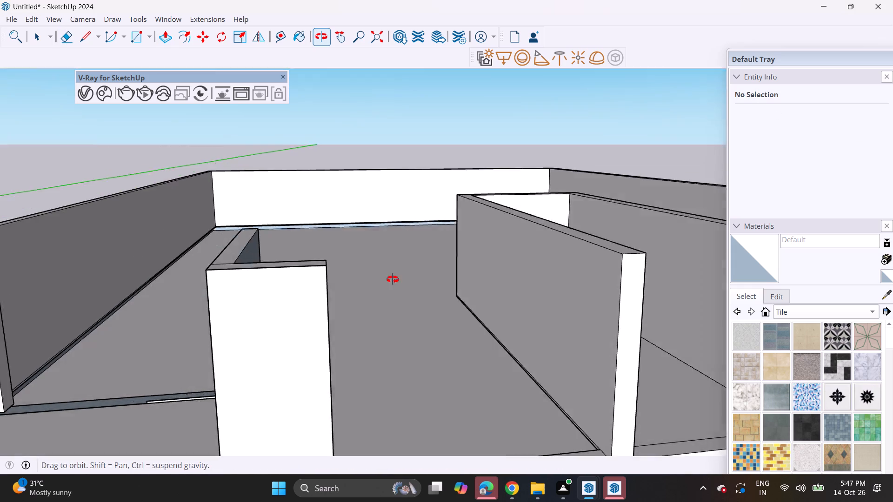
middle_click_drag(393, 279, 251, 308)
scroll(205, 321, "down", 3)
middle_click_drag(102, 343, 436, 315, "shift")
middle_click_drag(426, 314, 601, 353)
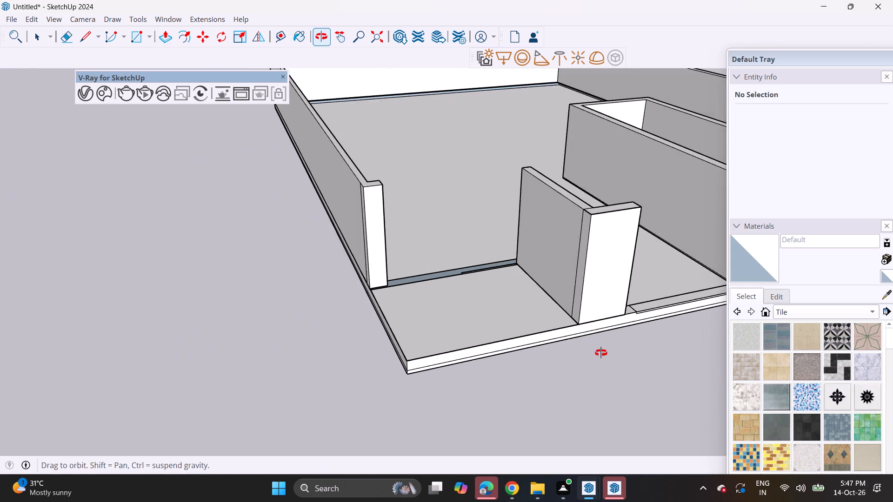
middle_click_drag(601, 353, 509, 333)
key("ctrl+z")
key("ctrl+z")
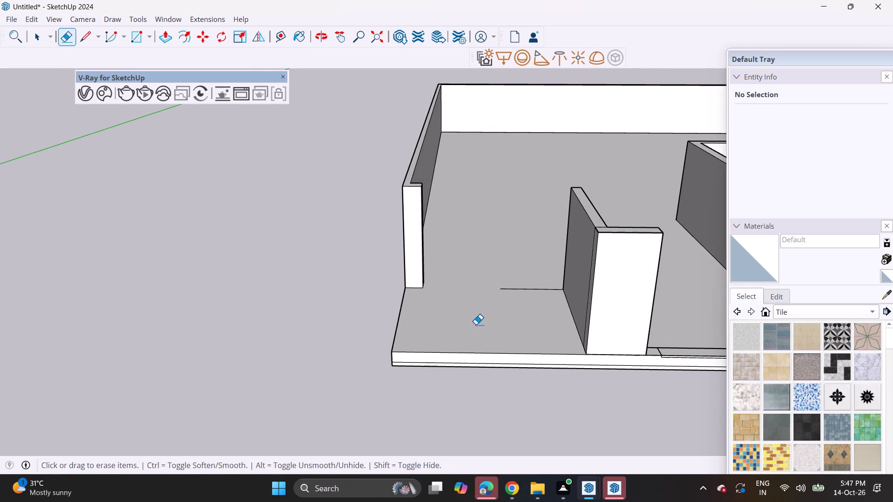
Erase the vertical seam on the end room's front wall where it meets the outer side wall.
middle_click_drag(481, 307, 317, 367, "shift")
middle_click_drag(439, 343, 440, 229)
scroll(435, 242, "down", 6)
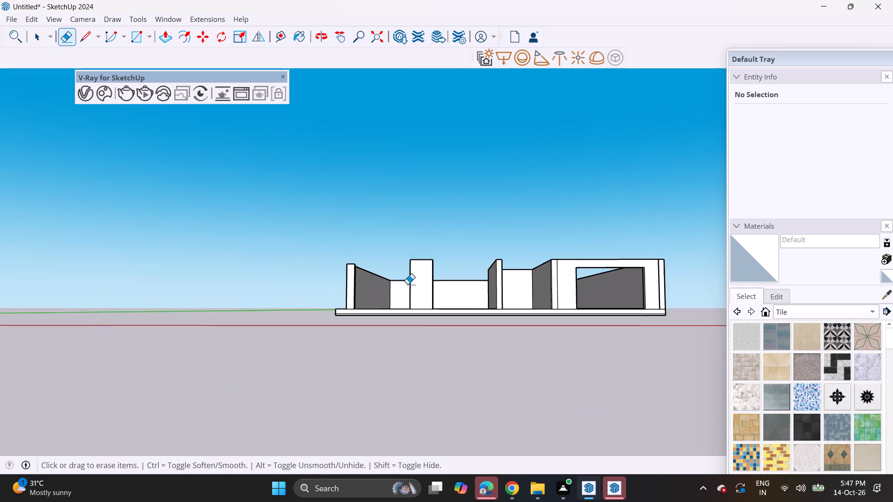
middle_click_drag(423, 275, 385, 351, "shift")
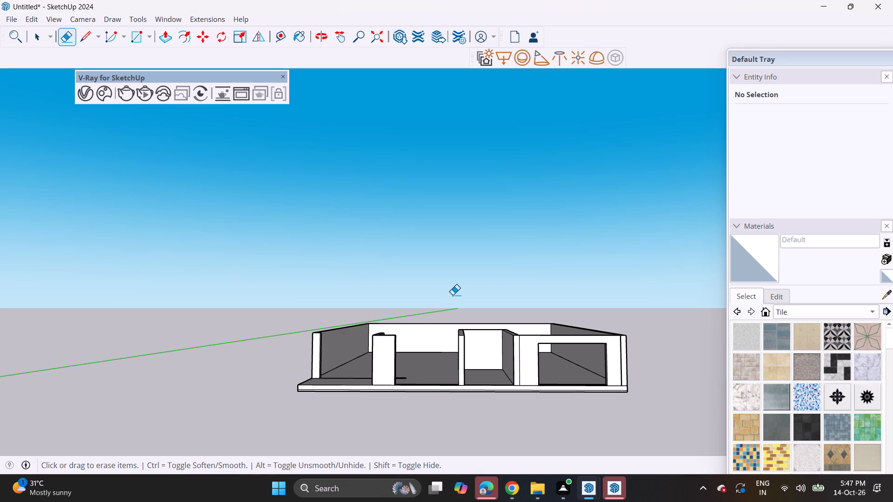
left_click(622, 354)
Rebuild the end room's front wall face around the opening by pulling the recess side and lintel faces across the gap.
middle_click_drag(618, 362, 632, 395)
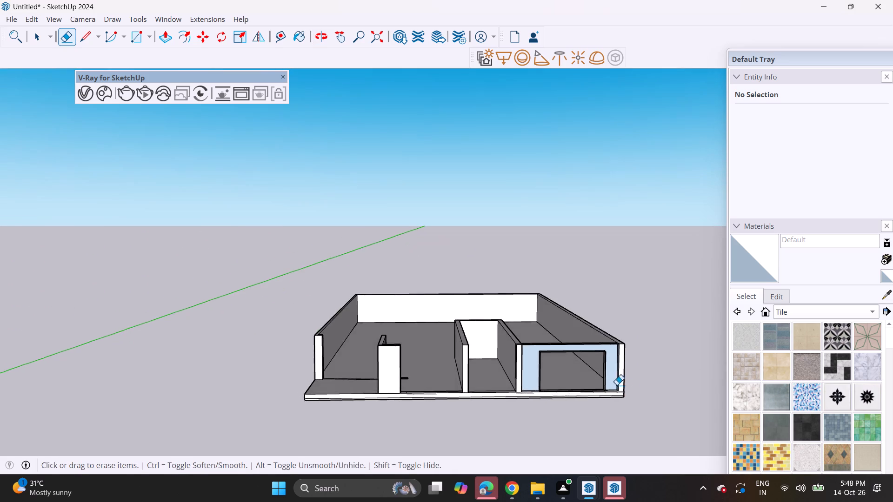
scroll(615, 384, "up", 9)
middle_click_drag(599, 376, 650, 375)
scroll(636, 341, "up", 5)
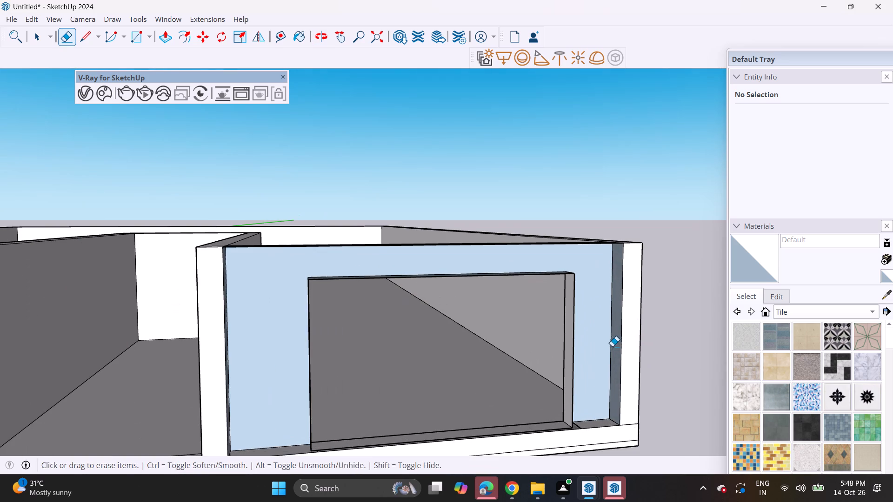
left_click(168, 39)
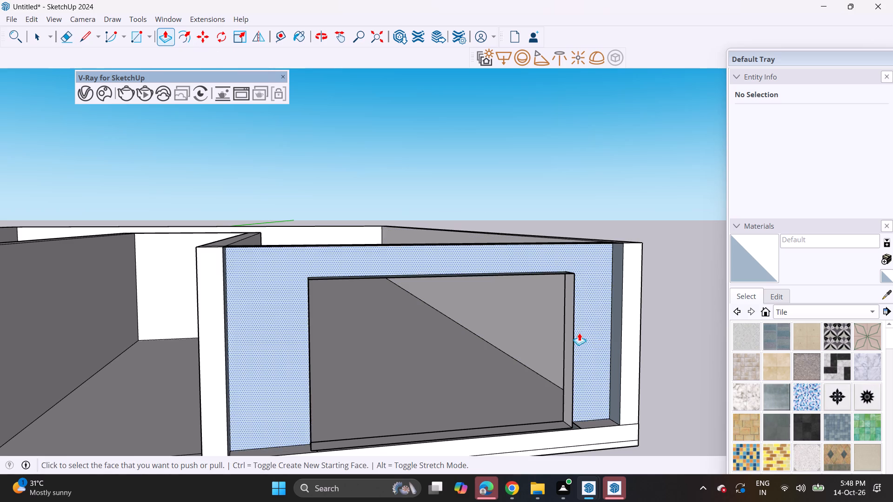
left_click(617, 341)
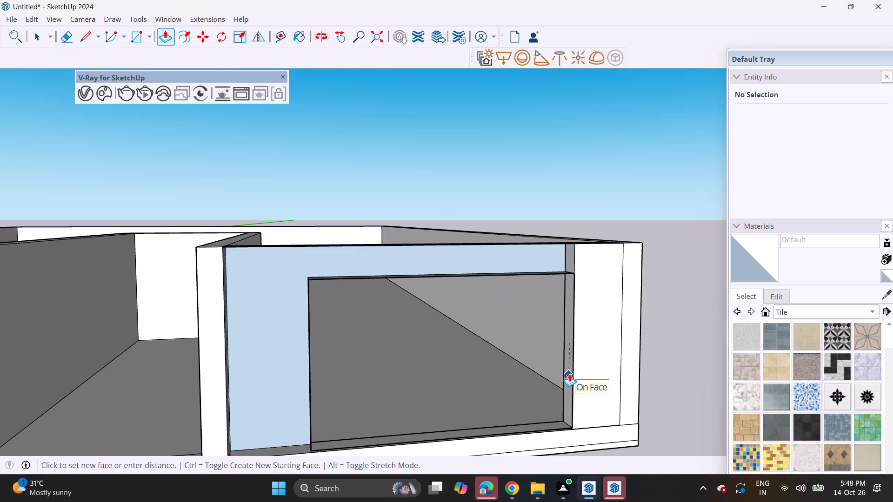
left_click(569, 374)
left_click(573, 259)
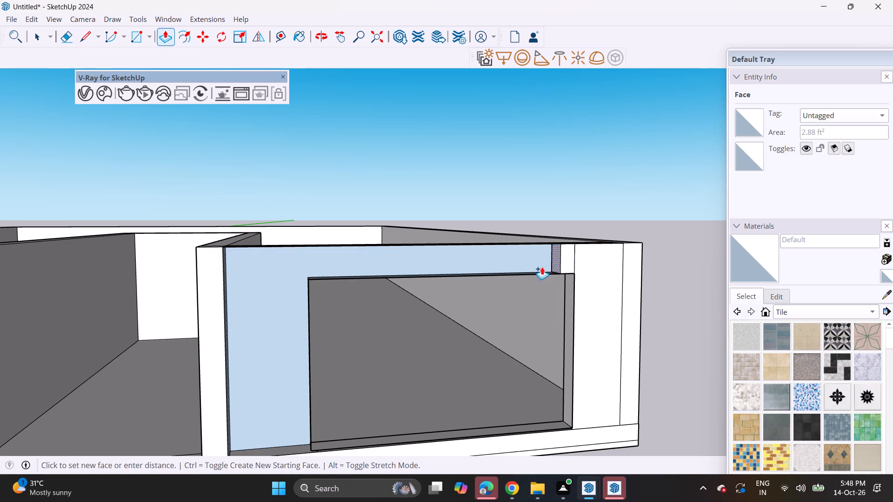
left_click(227, 316)
middle_click_drag(268, 322, 256, 219)
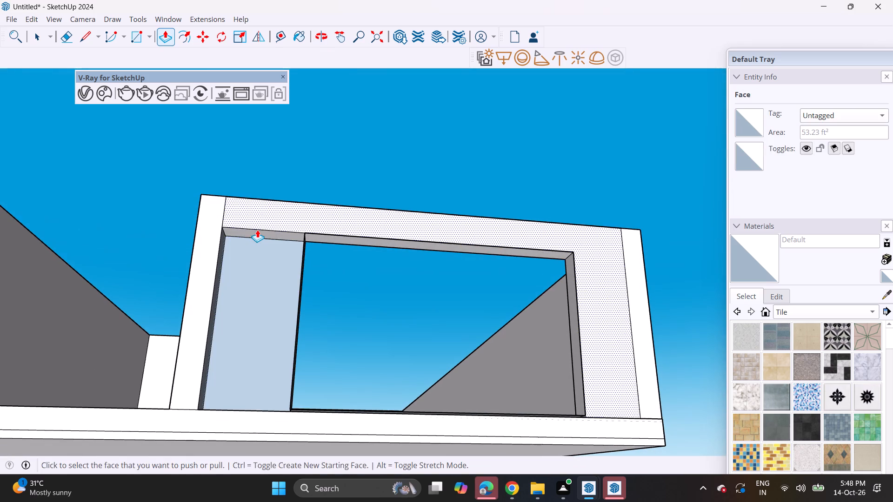
left_click(257, 230)
key("Escape")
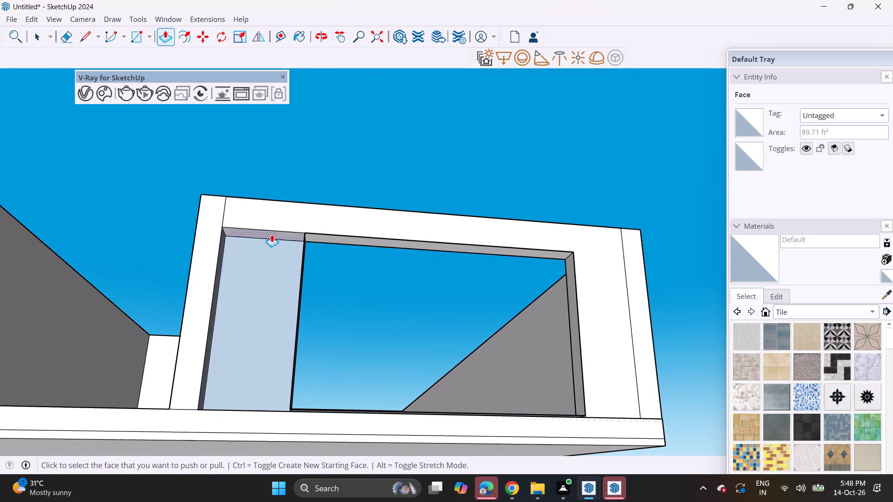
left_click(272, 234)
middle_click_drag(271, 331, 236, 466)
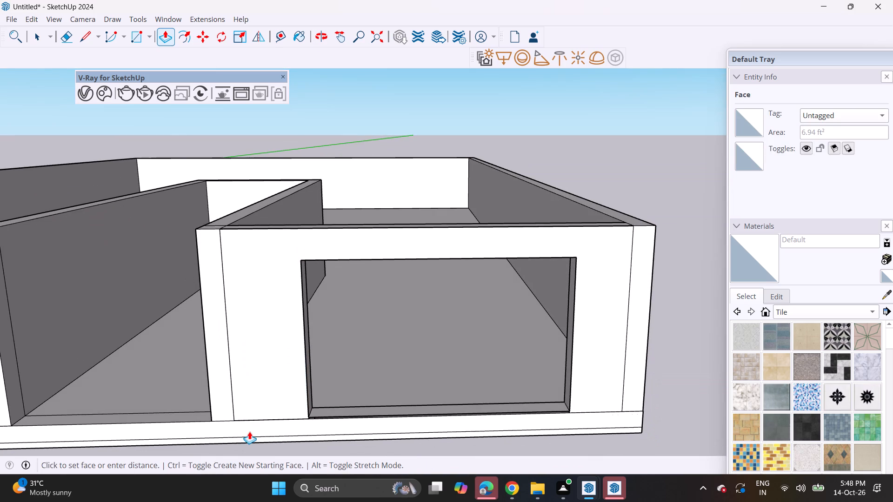
left_click(249, 431)
Erase the vertical seam on the end room's front wall beside the partition, undoing the first erasure and erasing it again.
left_click(61, 44)
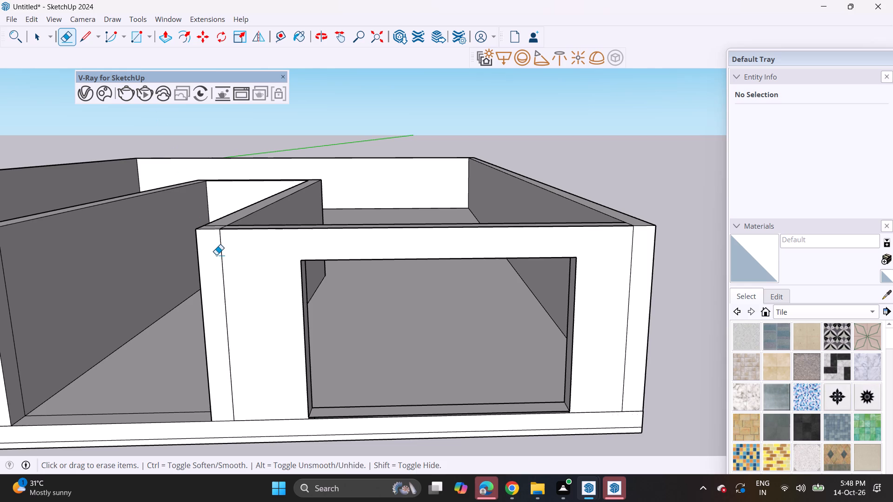
left_click_drag(216, 255, 226, 276)
key("ctrl+z")
left_click(229, 335)
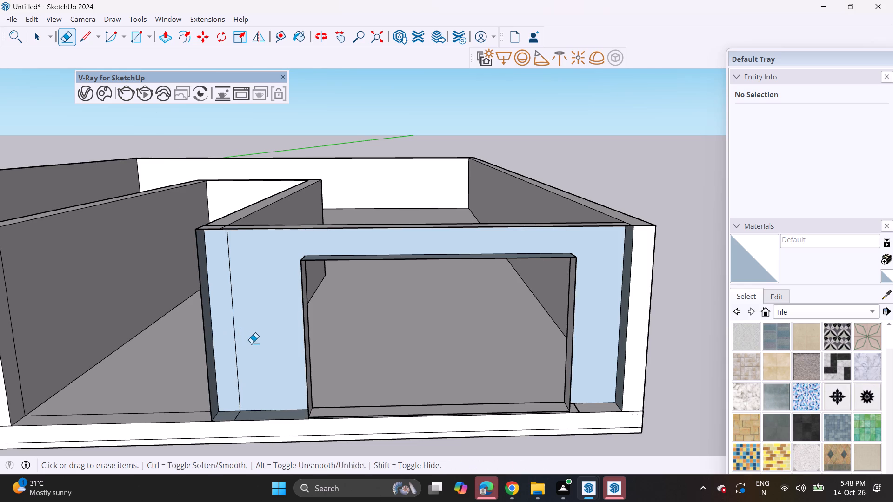
Pull the recessed front wall face and the narrow strip beside the partition forward flush with the wall front.
key("space")
key("p")
left_click(262, 337)
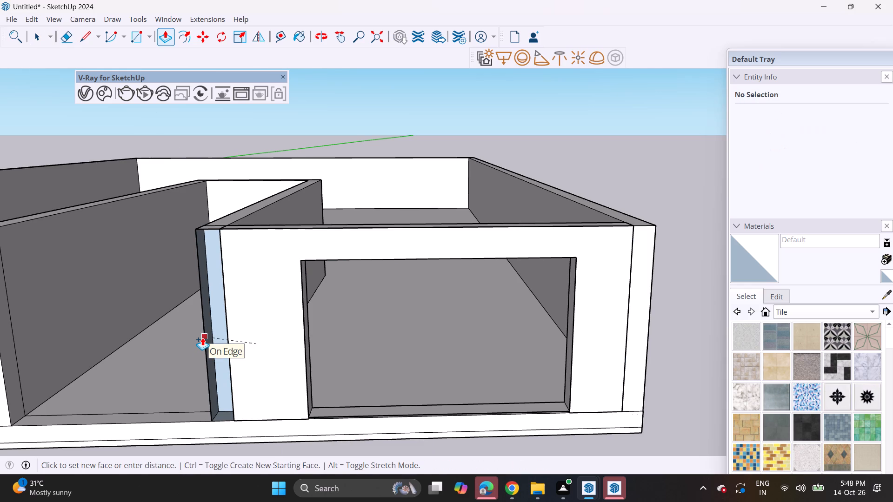
left_click(202, 337)
double_click(219, 344)
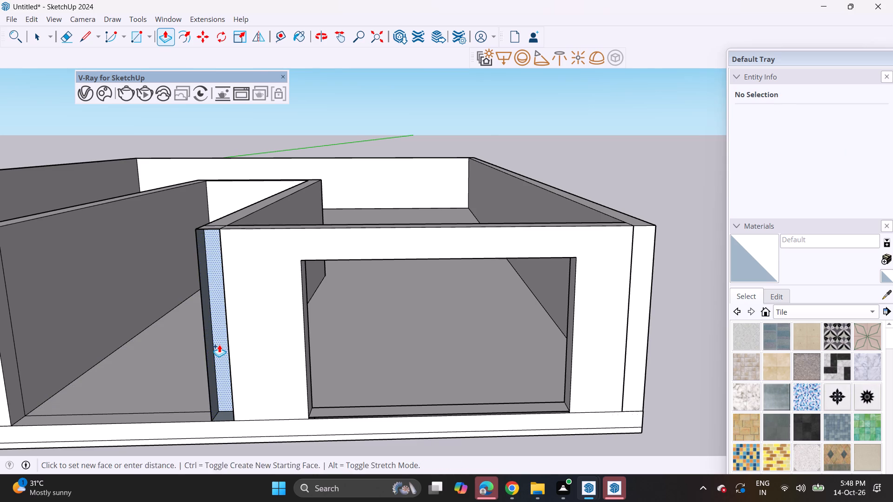
Erase the vertical seams at both ends of the end room's front wall.
left_click(65, 37)
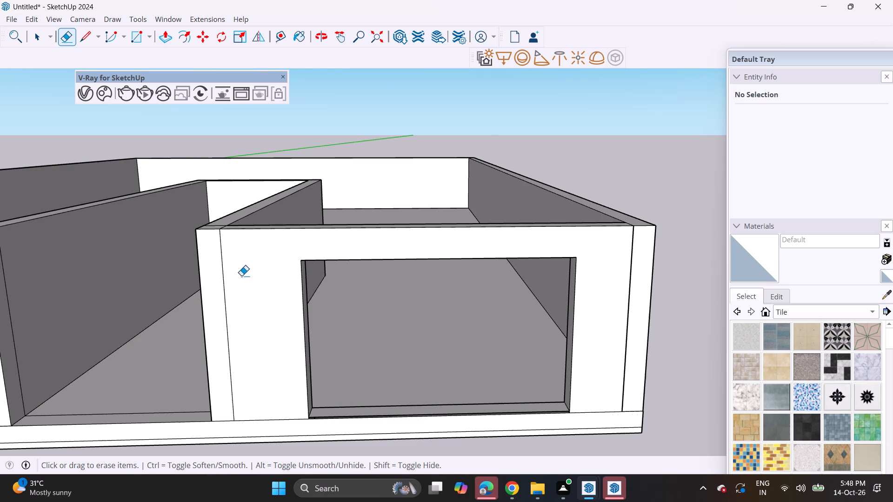
left_click(225, 286)
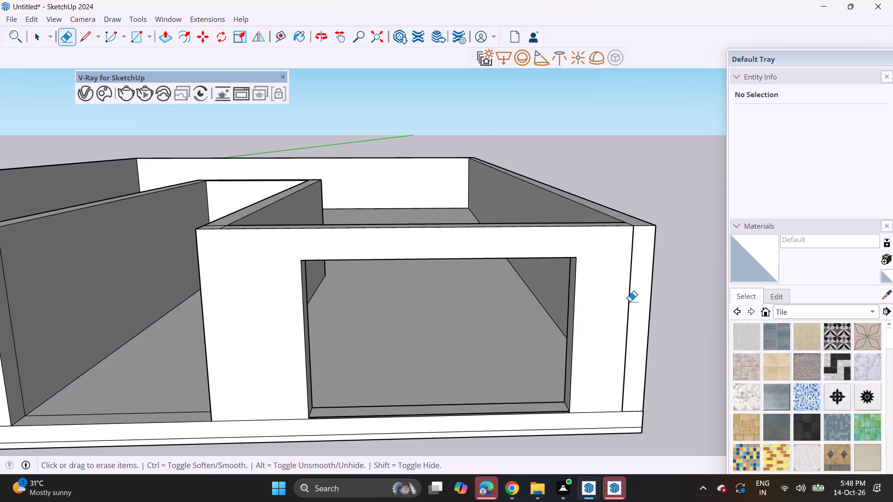
left_click(628, 304)
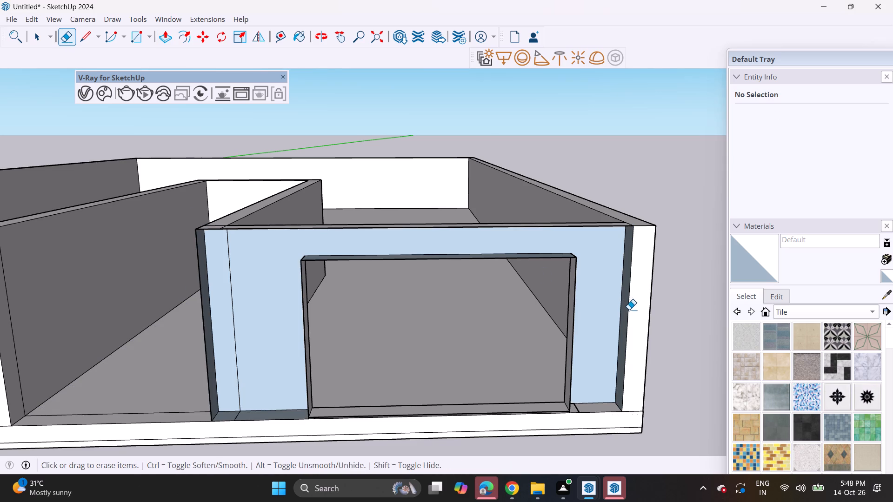
Push the inner side face of the outer side wall's projecting front end outward to remove the projection.
middle_click_drag(608, 310, 641, 337)
scroll(635, 332, "up", 3)
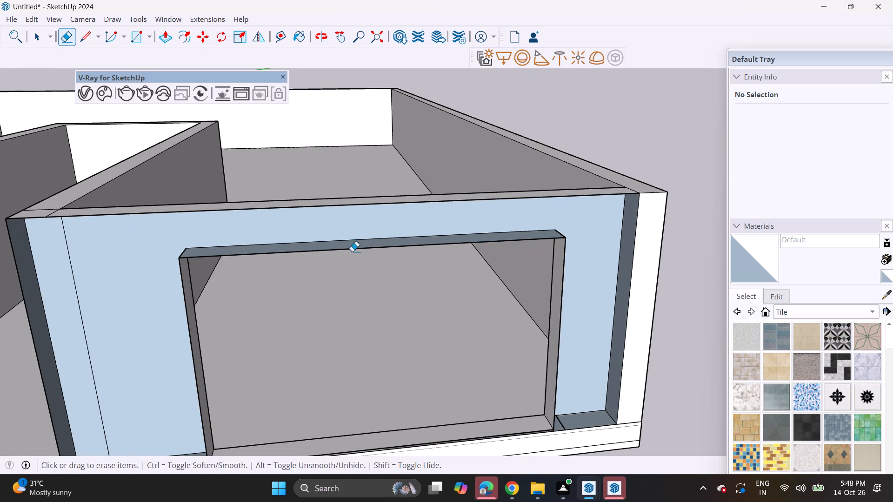
left_click(170, 28)
left_click(622, 294)
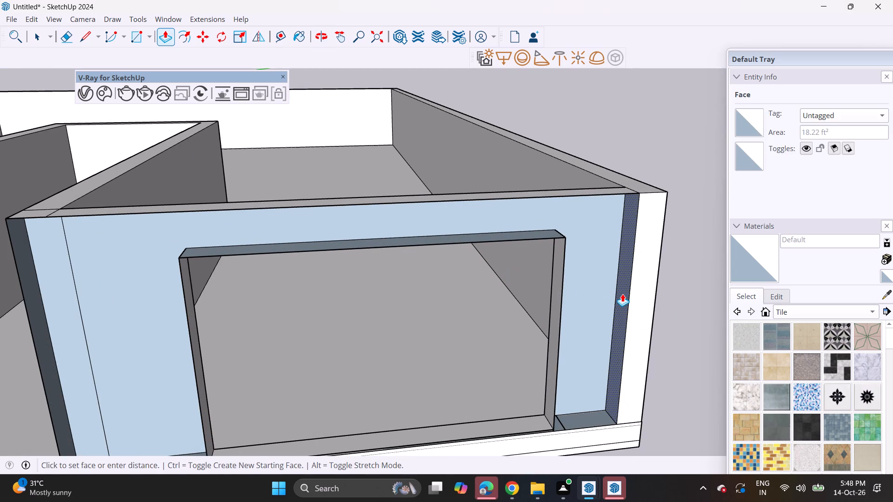
left_click(646, 287)
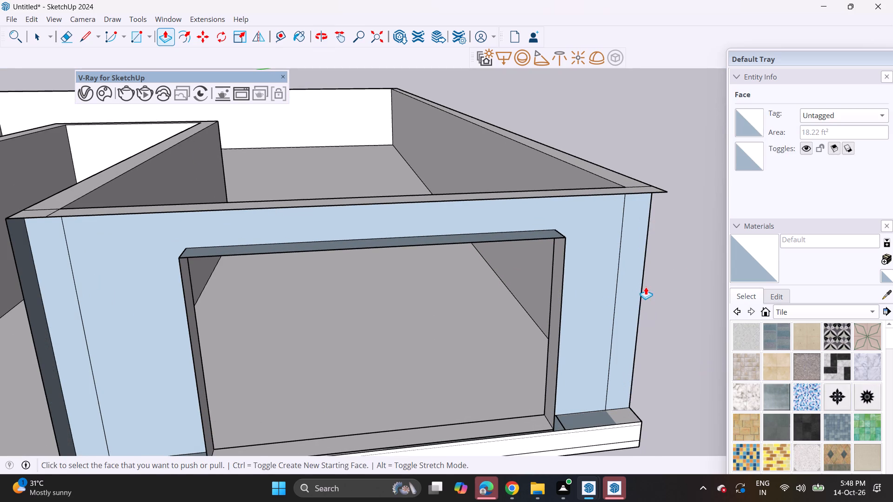
Pull the recessed front wall face forward to the partition's front and extend its outer end to the building corner.
left_click(434, 228)
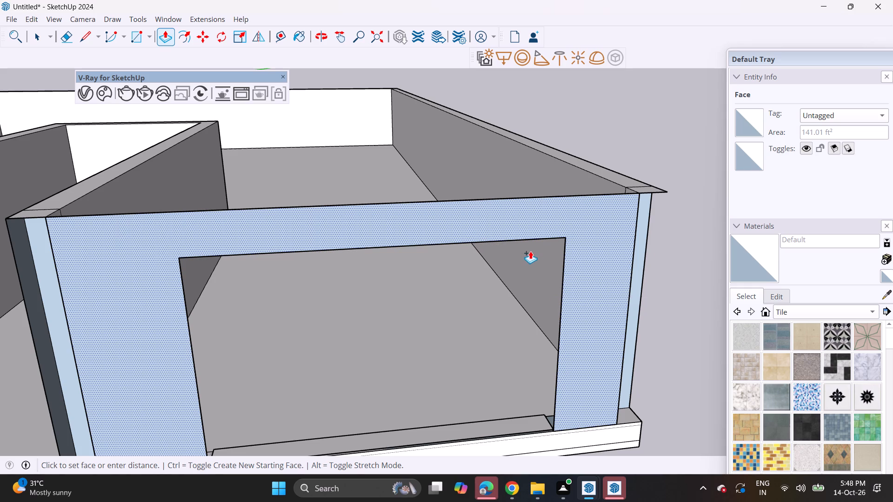
left_click(40, 216)
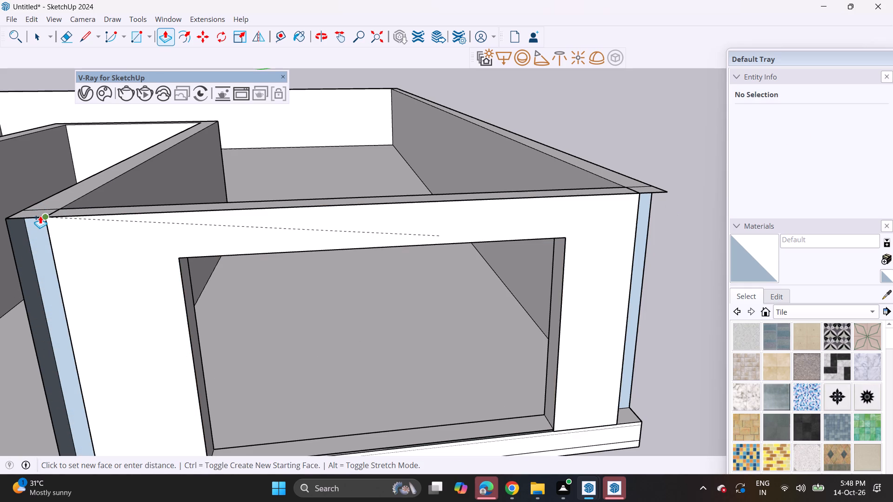
middle_click_drag(701, 199, 487, 145)
left_click(500, 289)
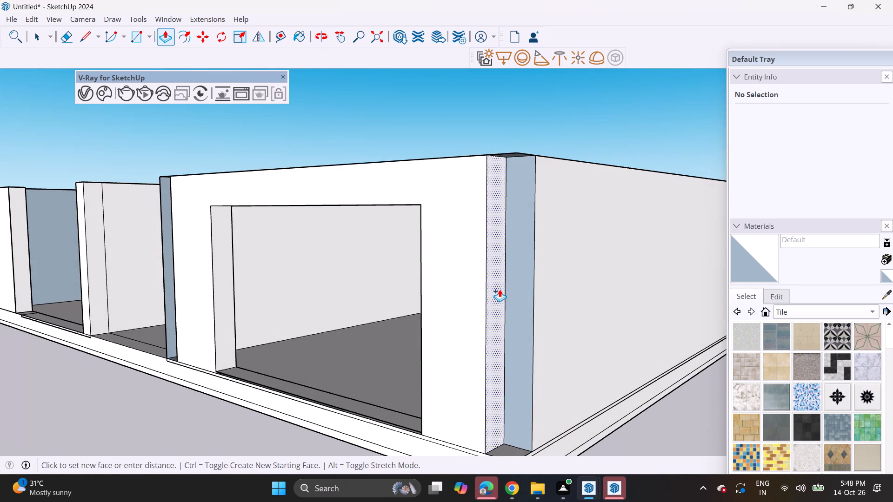
left_click(540, 286)
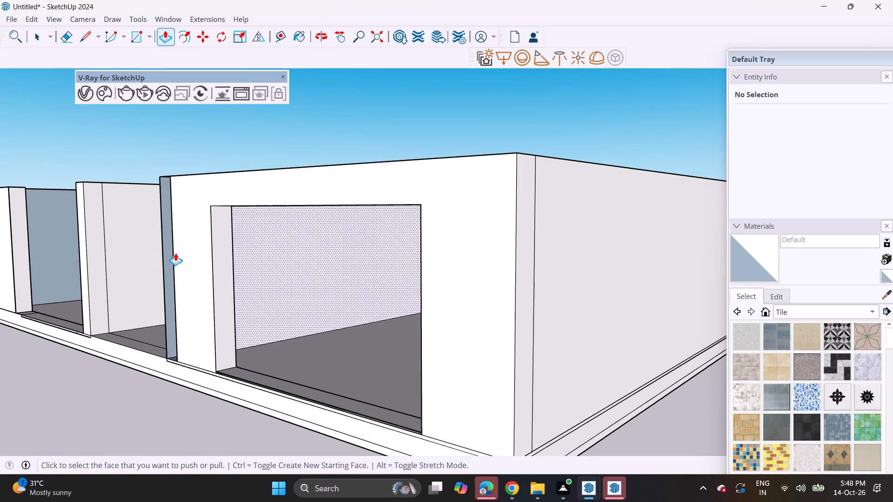
Push and pull the narrow faces where the front wall meets the partition to close its end flush with the partition's side.
middle_click_drag(175, 252, 484, 238)
left_click(530, 278)
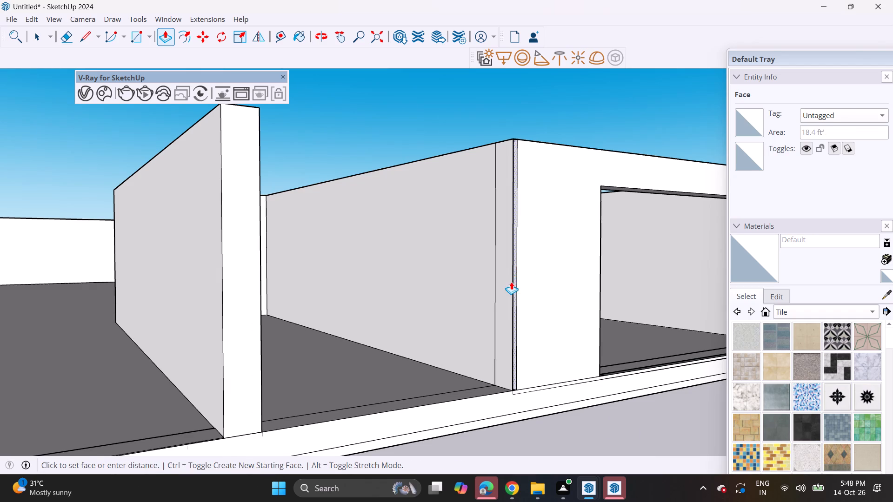
left_click(506, 285)
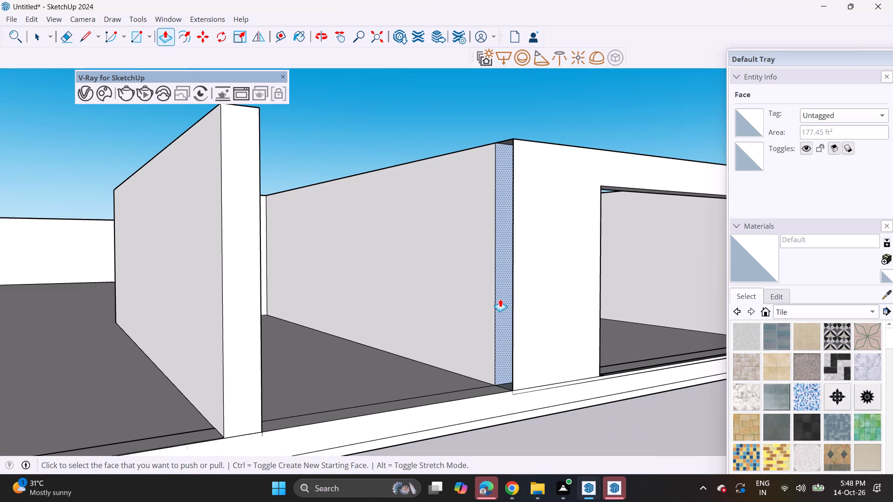
left_click(500, 299)
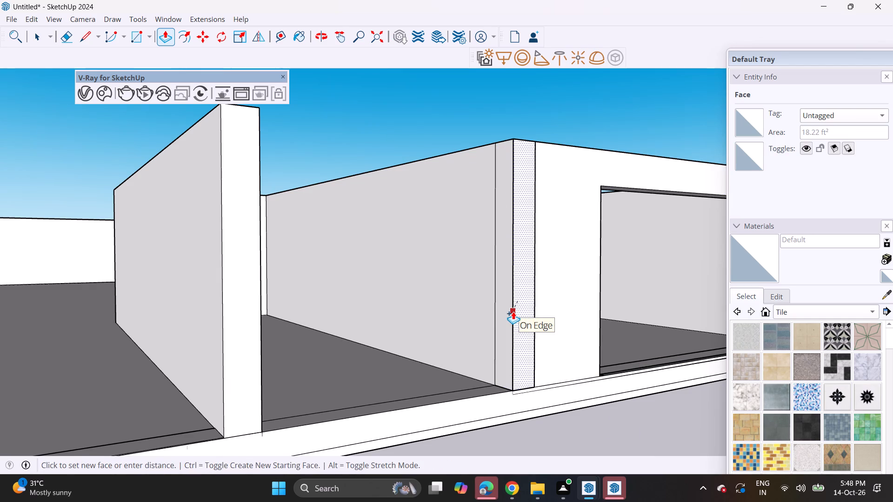
left_click(503, 310)
scroll(493, 231, "up", 4)
middle_click_drag(494, 227, 697, 364)
left_click(651, 295)
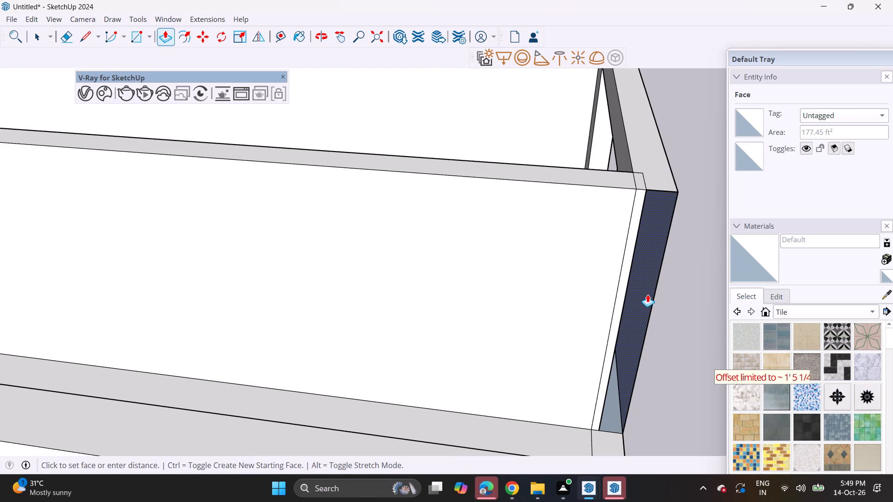
left_click(643, 291)
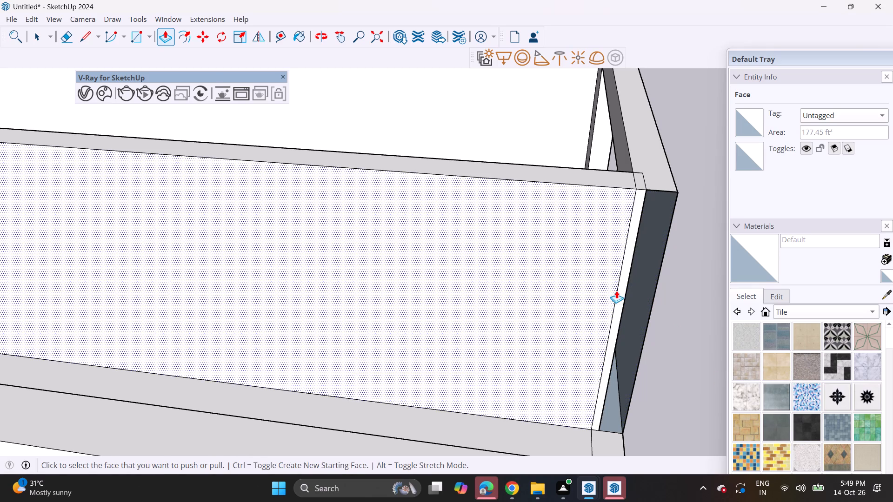
left_click(645, 286)
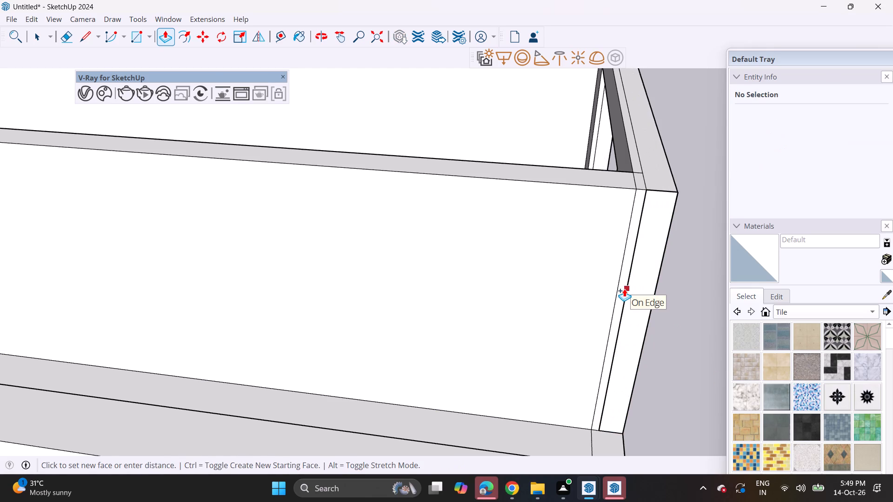
left_click(624, 289)
Draw an upright rotated rectangle along the full length of the rear wall's top outer edge, 6 high.
middle_click_drag(636, 287, 389, 176)
scroll(389, 177, "down", 7)
middle_click_drag(453, 238, 357, 224)
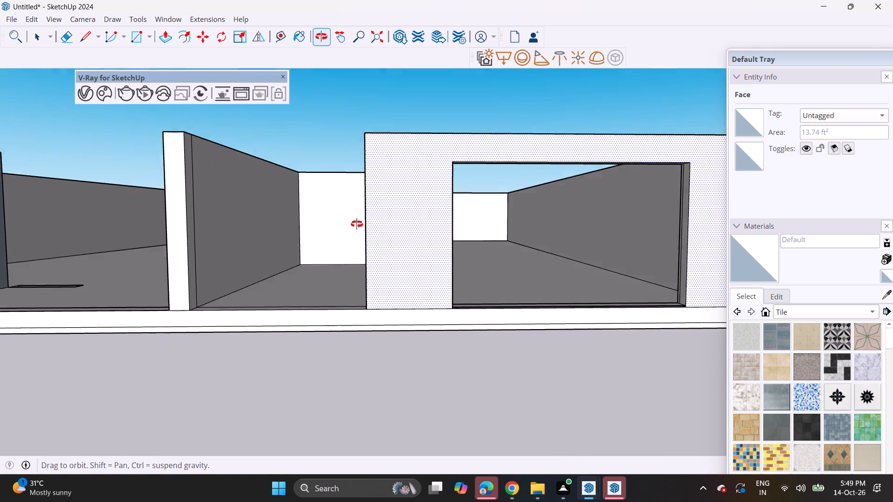
middle_click_drag(357, 224, 353, 223)
scroll(346, 223, "down", 4)
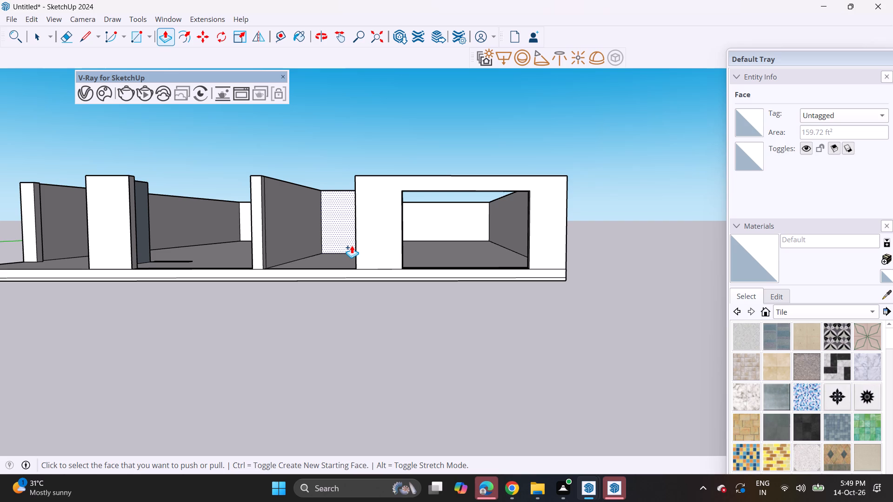
middle_click_drag(352, 224, 464, 293, "shift")
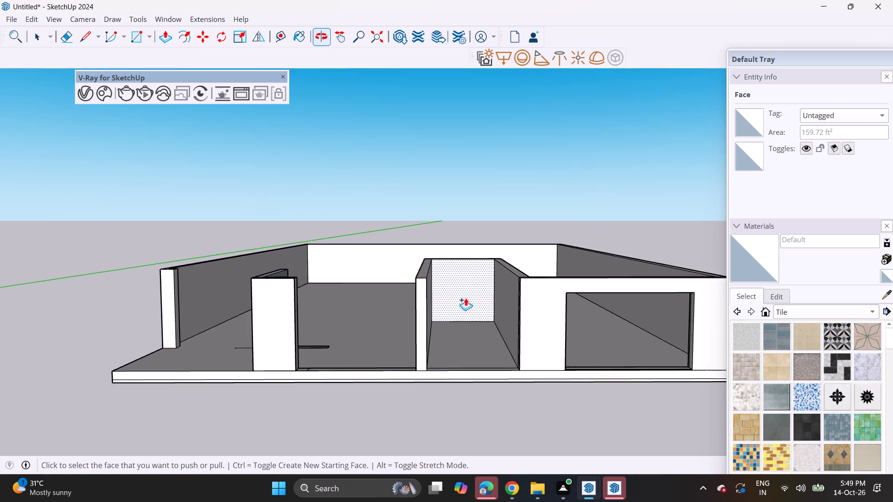
middle_click_drag(458, 305, 451, 294)
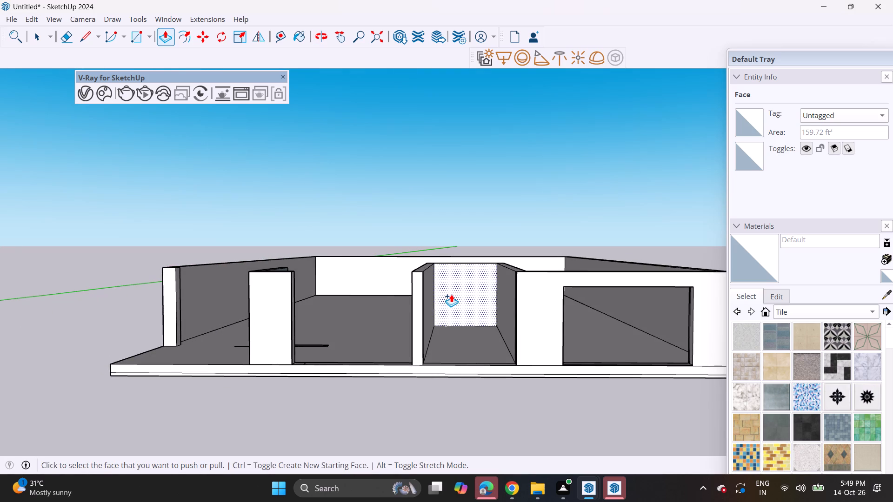
scroll(448, 286, "down", 4)
middle_click_drag(502, 225, 491, 309)
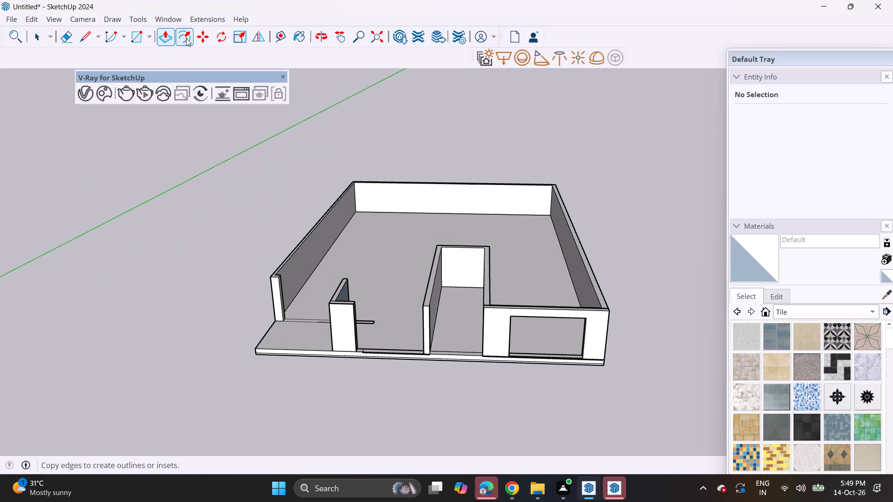
left_click(149, 41)
left_click(151, 63)
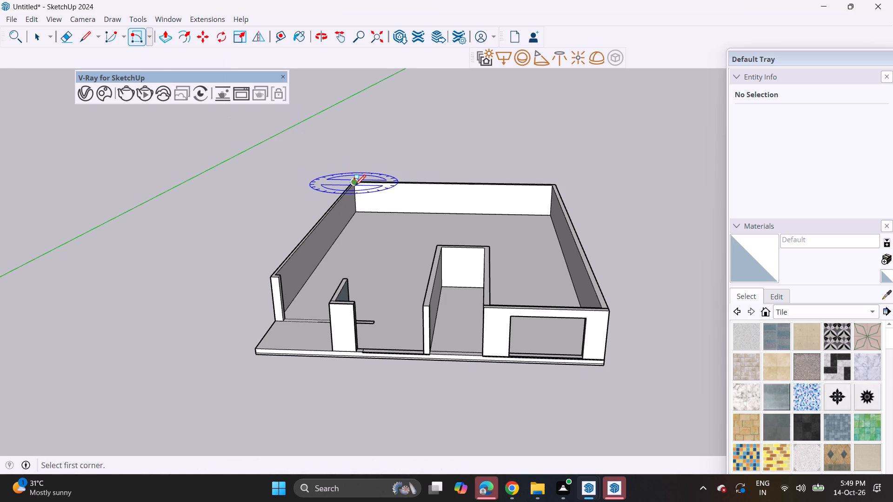
scroll(350, 178, "up", 11)
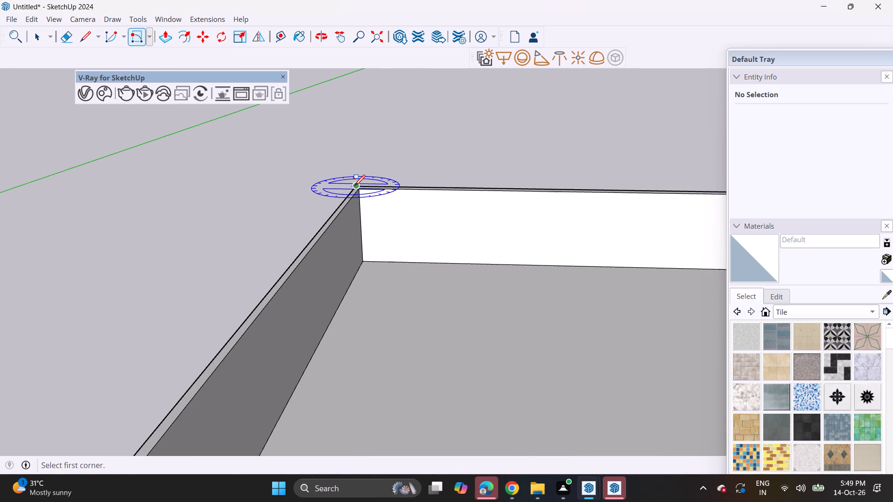
left_click(354, 184)
scroll(416, 191, "down", 7)
middle_click_drag(431, 197, 343, 182, "shift")
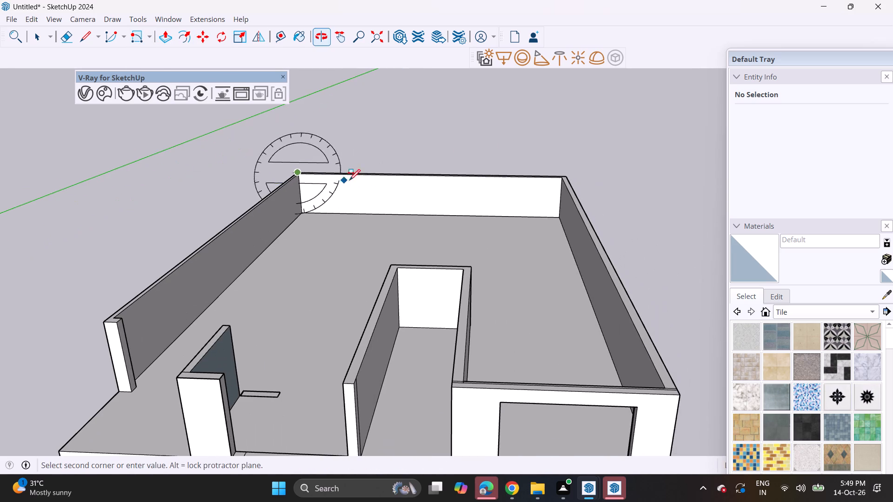
left_click(566, 174)
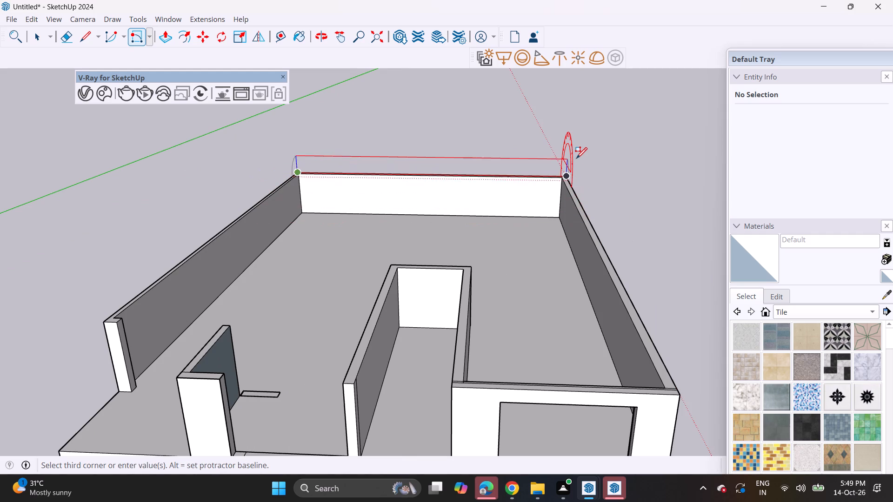
key("6")
key("Return")
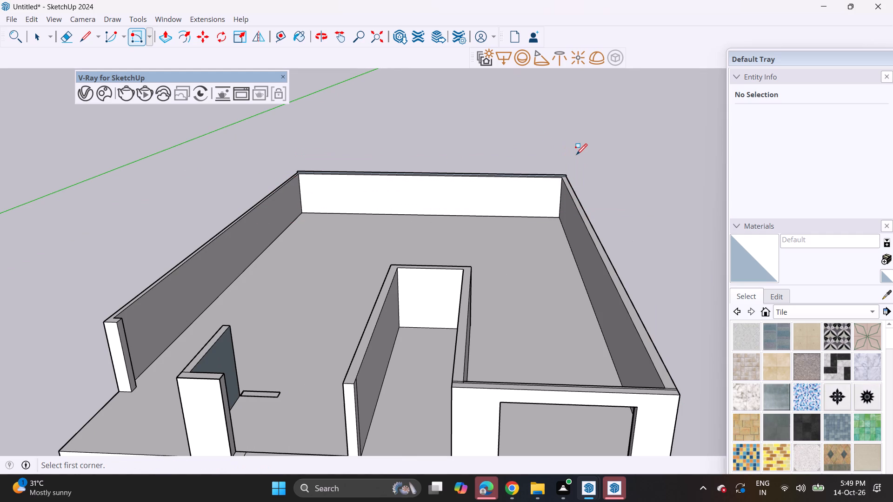
Extrude the thin rectangle forward over all the rooms as a roof slab overhanging the front wall.
scroll(452, 140, "up", 11)
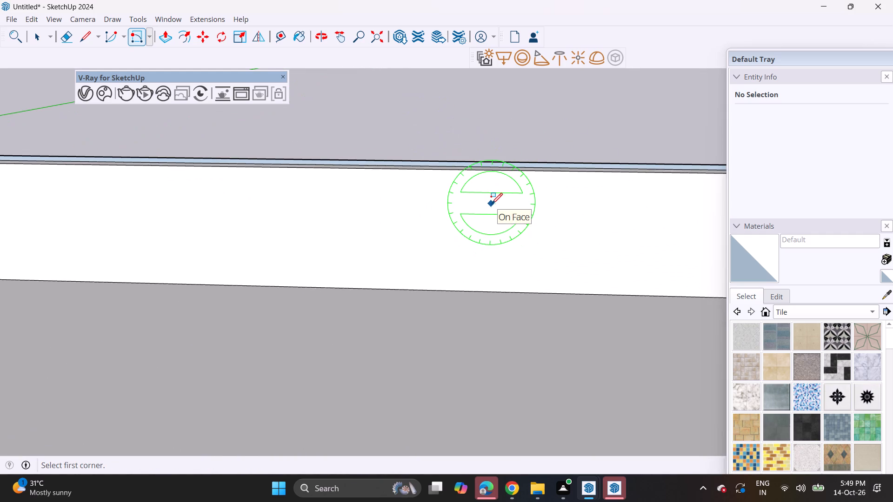
key("p")
left_click(493, 163)
scroll(463, 211, "down", 11)
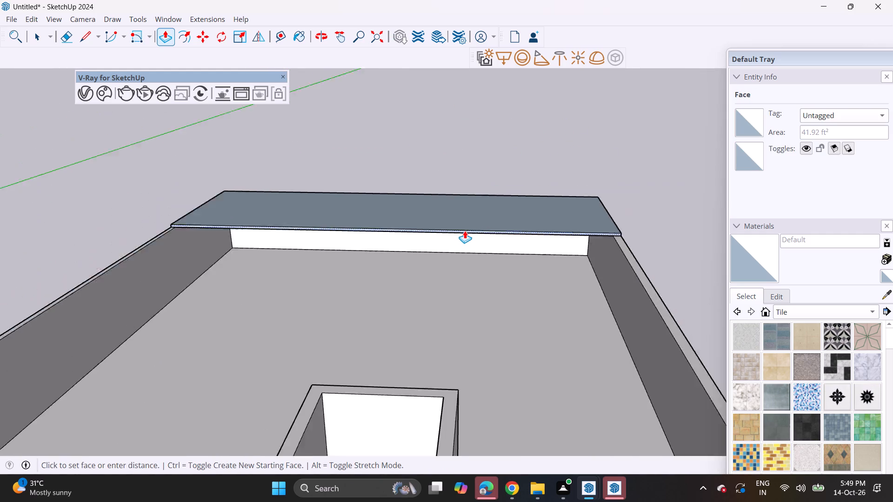
scroll(465, 231, "down", 10)
middle_click_drag(452, 318, 464, 212)
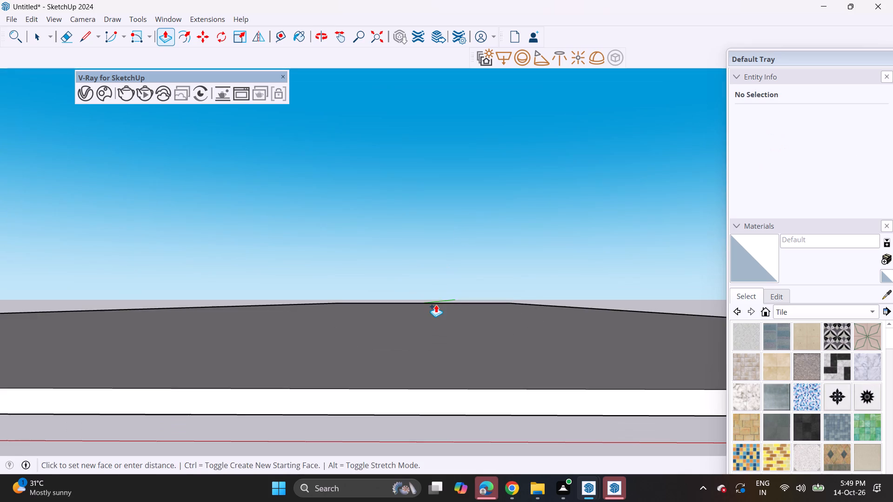
middle_click_drag(436, 304, 264, 286)
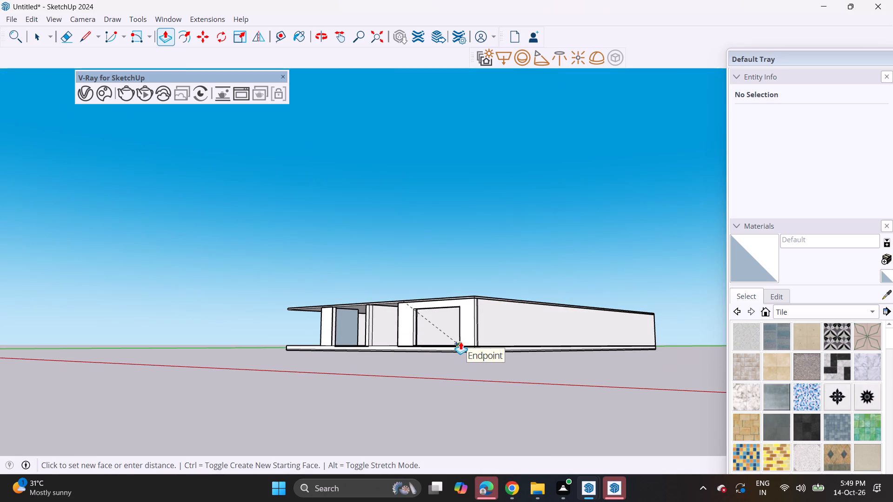
left_click(379, 298)
Pull the roof slab's top face upward to make a thicker roof.
middle_click_drag(362, 272, 497, 301)
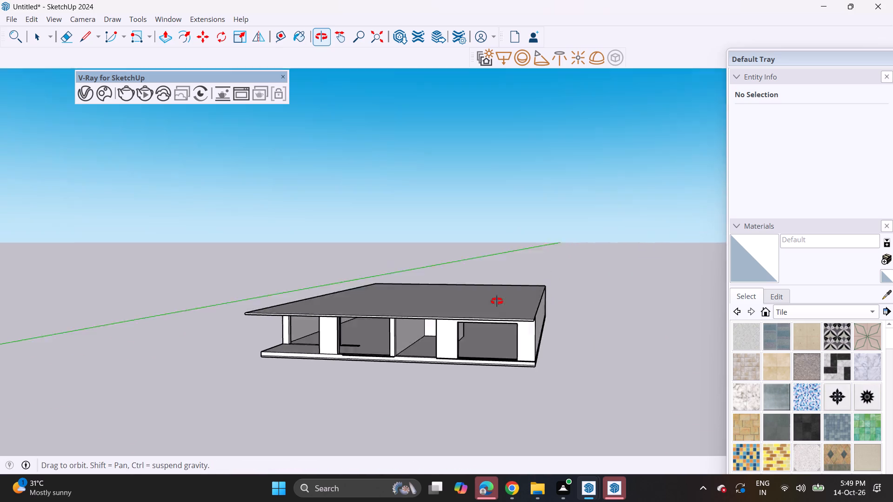
middle_click_drag(497, 301, 499, 296)
left_click(497, 304)
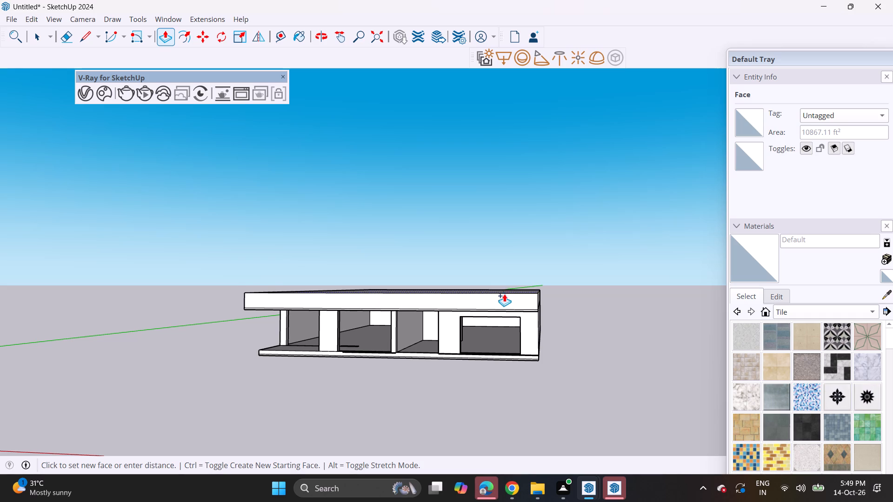
left_click(504, 295)
Offset the roof's top face outline inward to form a narrow border around its perimeter.
scroll(419, 350, "up", 3)
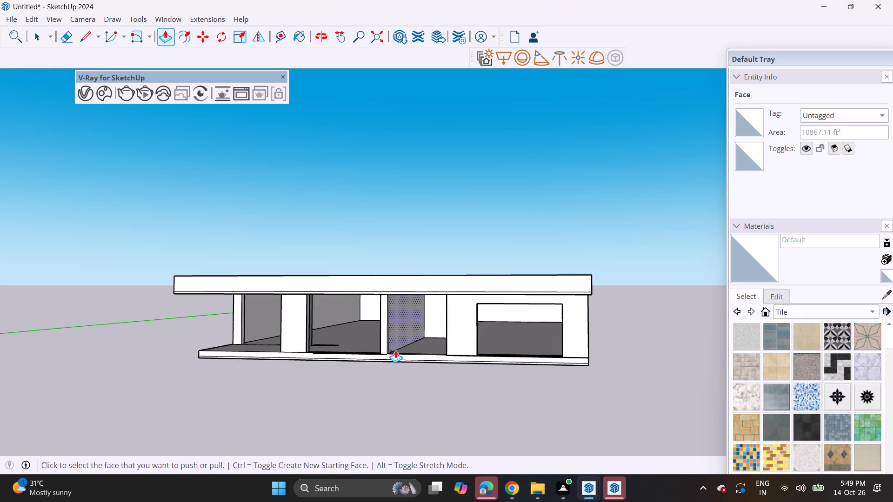
middle_click_drag(395, 350, 437, 339)
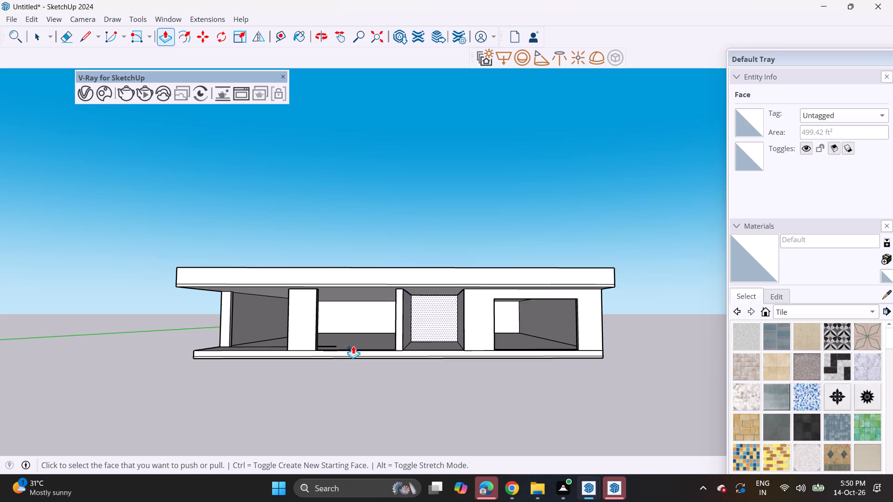
middle_click_drag(228, 310, 271, 330)
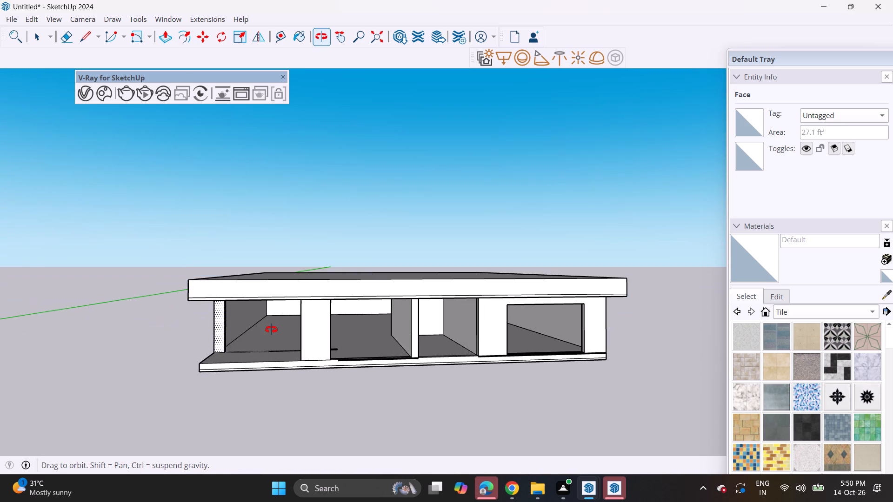
middle_click_drag(271, 330, 224, 400)
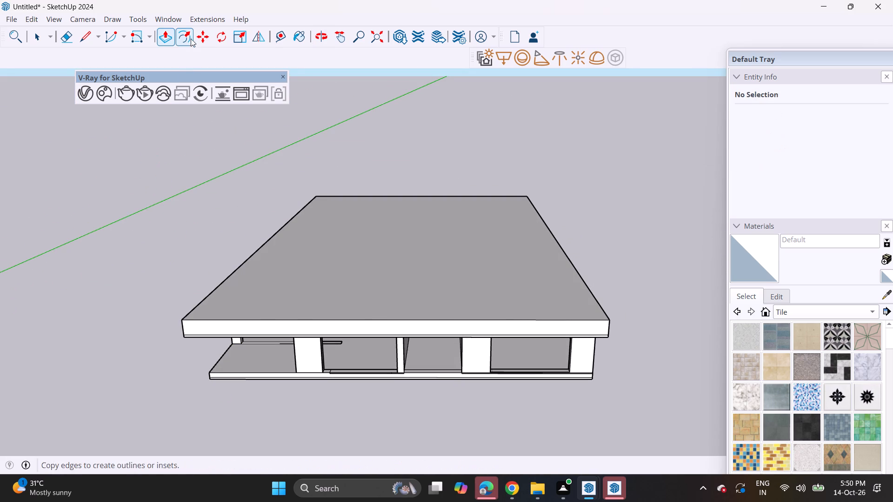
left_click_drag(188, 35, 191, 42)
middle_click_drag(312, 288, 312, 330)
left_click(256, 282)
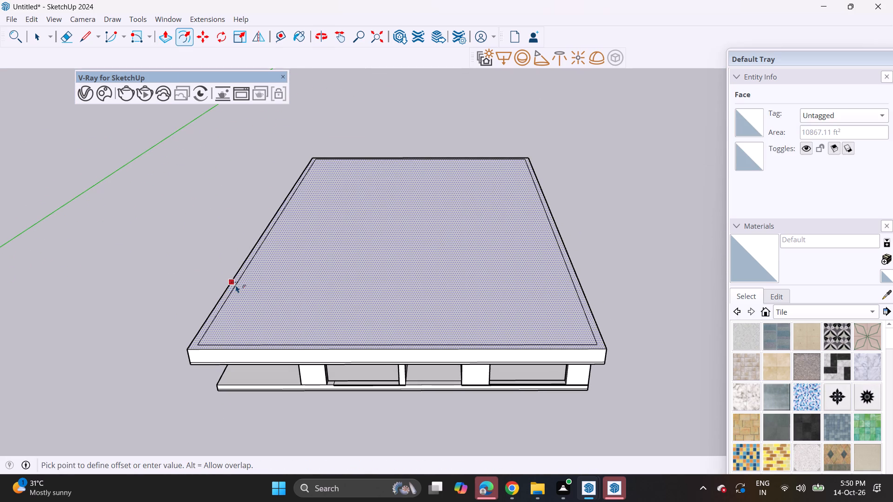
left_click(236, 285)
Draw a line across the roof from its right side edge, parallel to the front, and turn it at a right angle toward the rear.
left_click(87, 38)
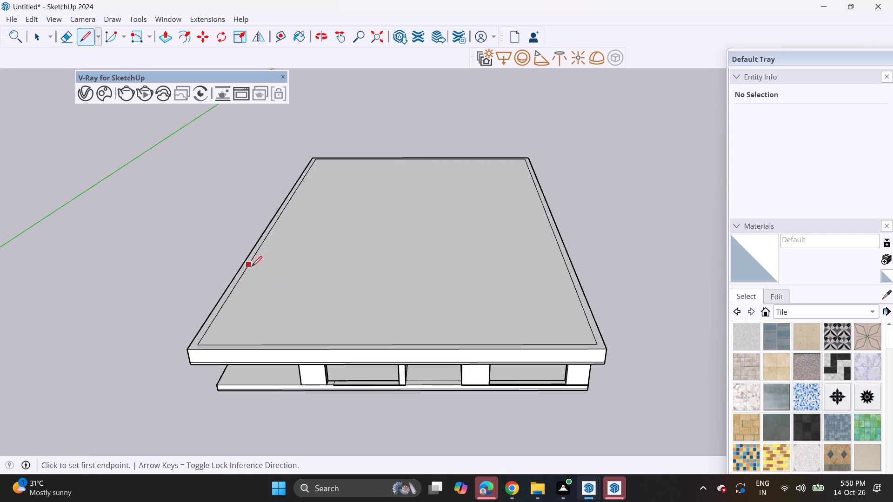
middle_click_drag(525, 302, 240, 264)
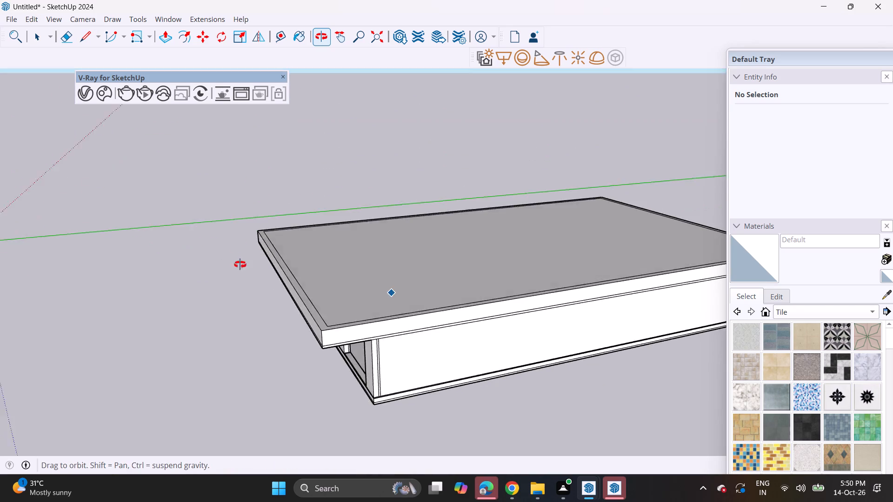
middle_click_drag(240, 264, 182, 268)
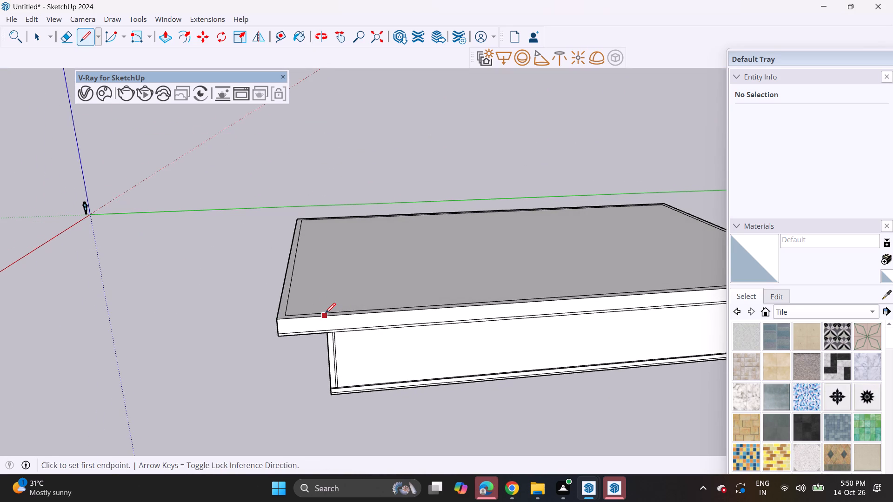
left_click(326, 313)
middle_click_drag(320, 282, 340, 283)
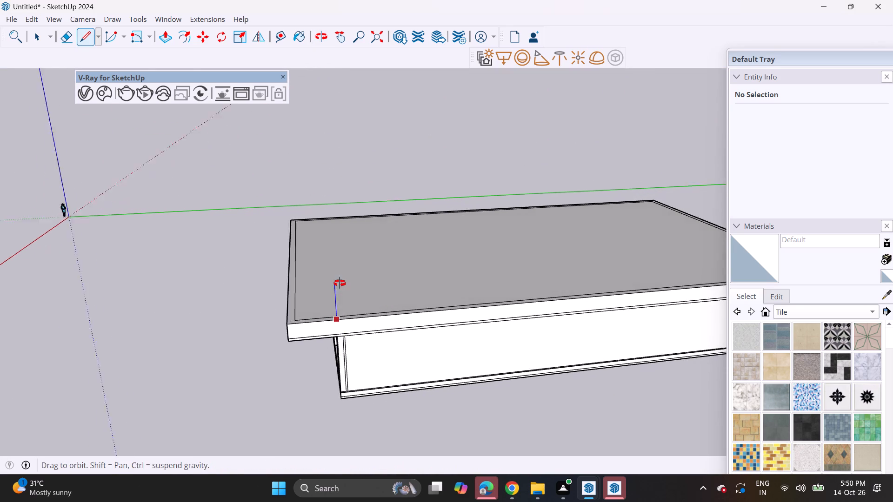
middle_click_drag(340, 283, 601, 274)
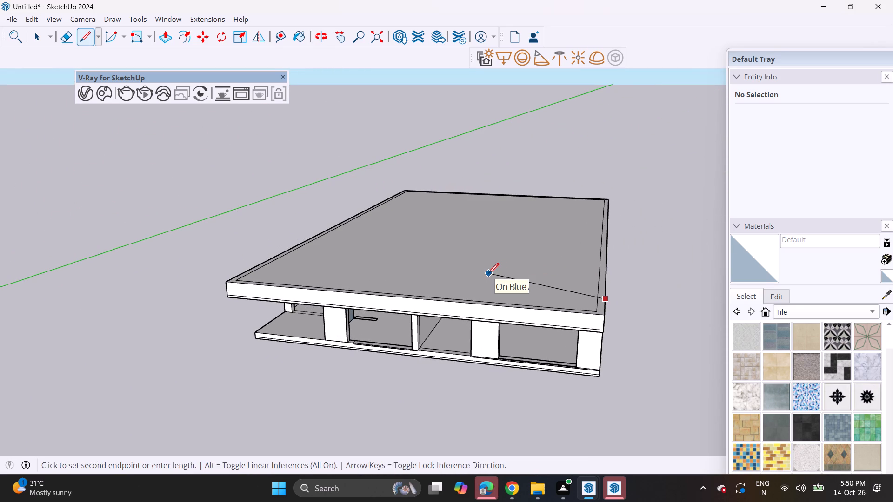
middle_click_drag(491, 277, 524, 239)
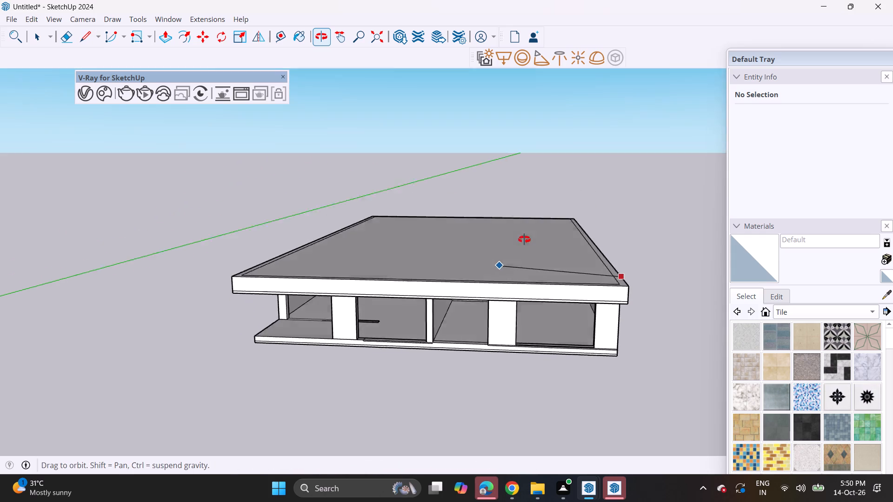
middle_click_drag(524, 239, 524, 238)
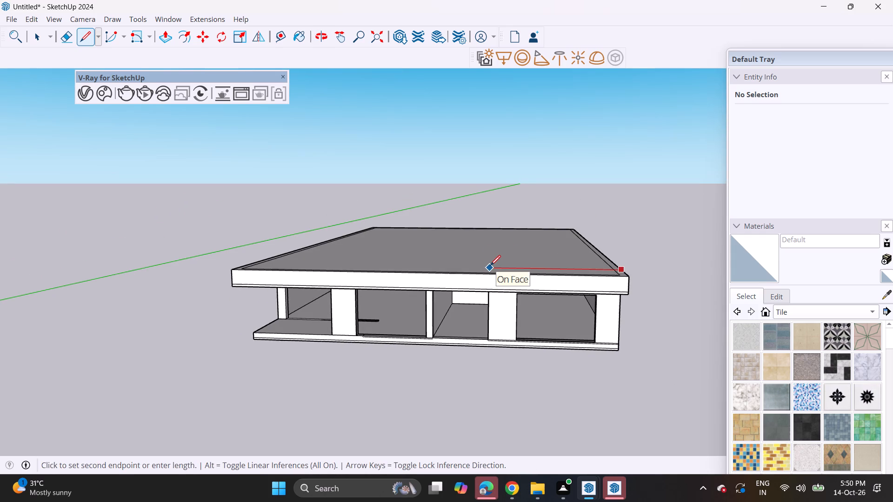
middle_click_drag(490, 265, 482, 345)
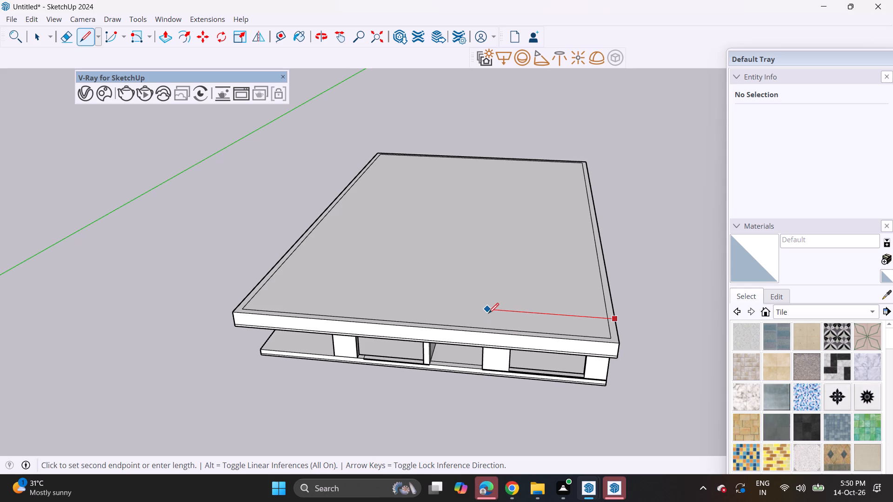
left_click(487, 313)
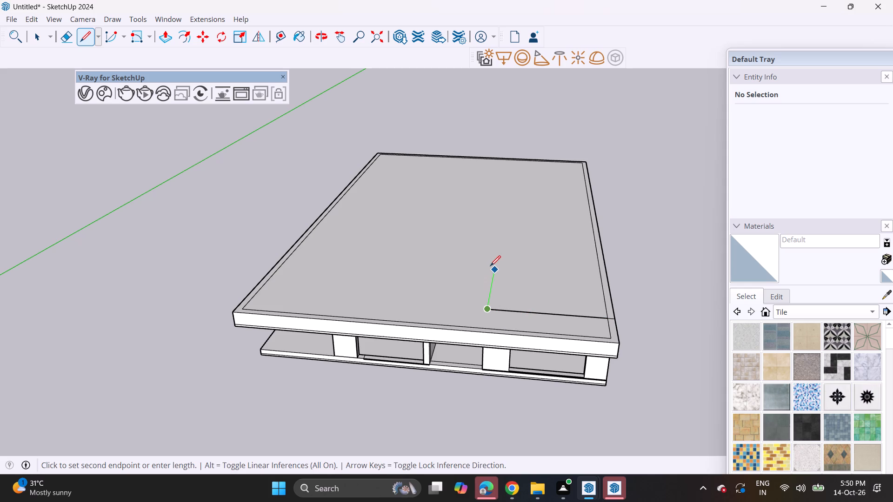
middle_click_drag(493, 265, 526, 184)
middle_click_drag(494, 247, 489, 338)
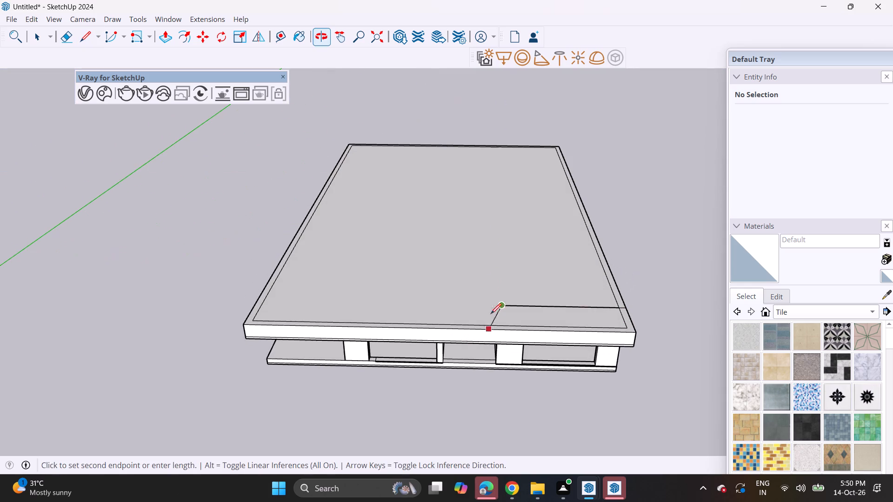
left_click(498, 244)
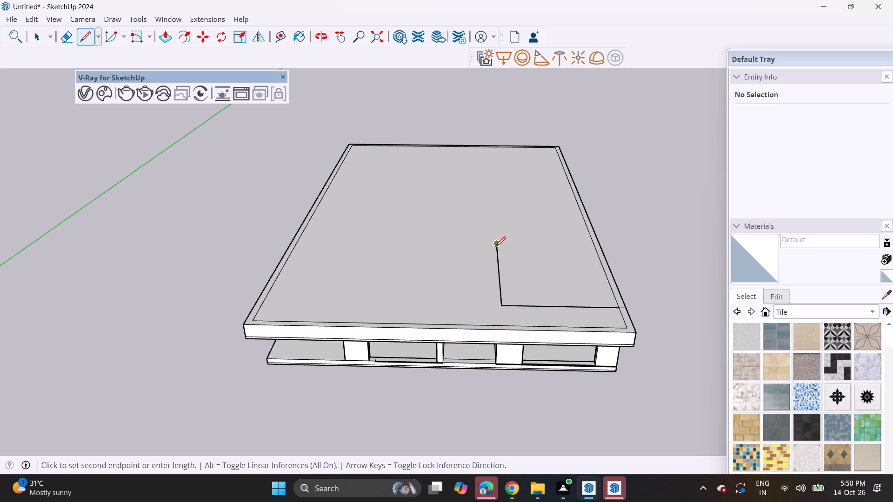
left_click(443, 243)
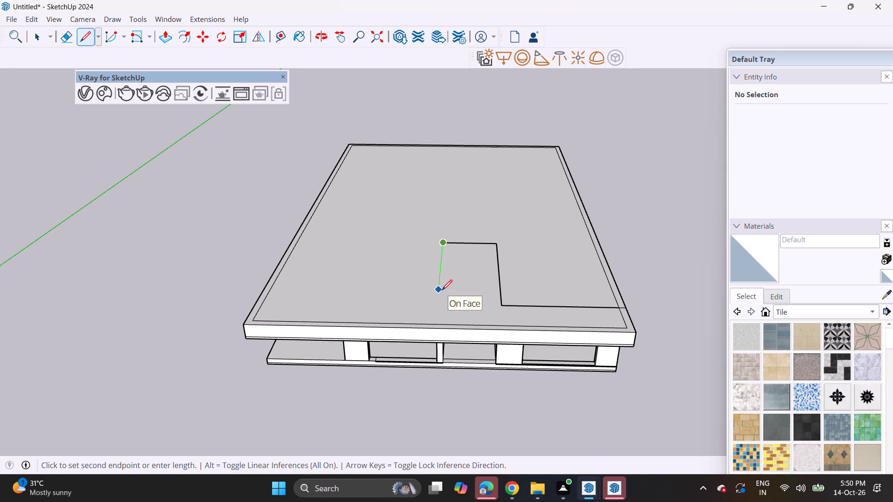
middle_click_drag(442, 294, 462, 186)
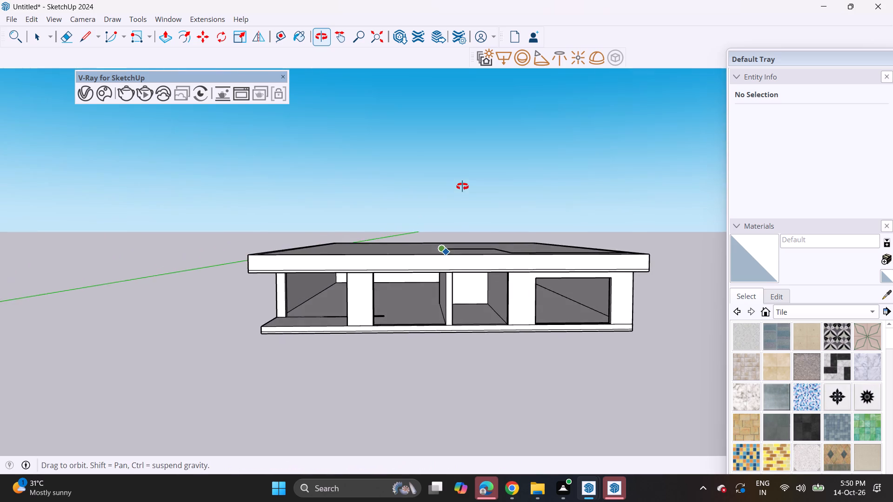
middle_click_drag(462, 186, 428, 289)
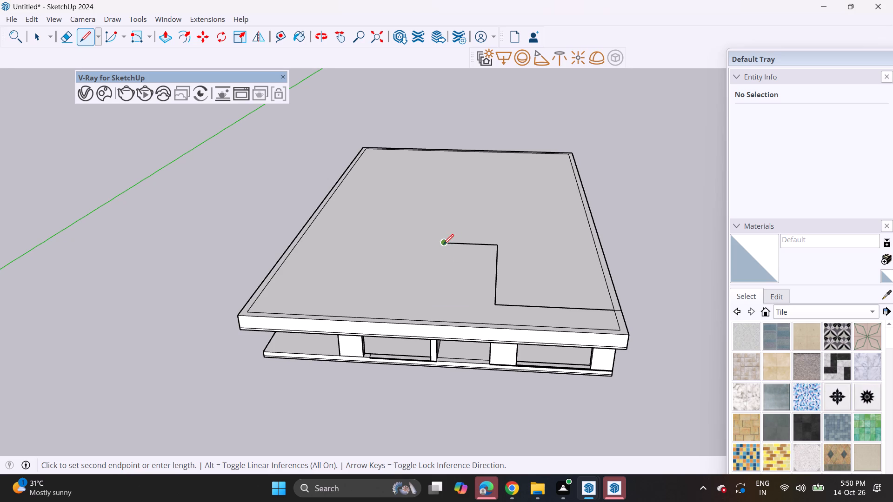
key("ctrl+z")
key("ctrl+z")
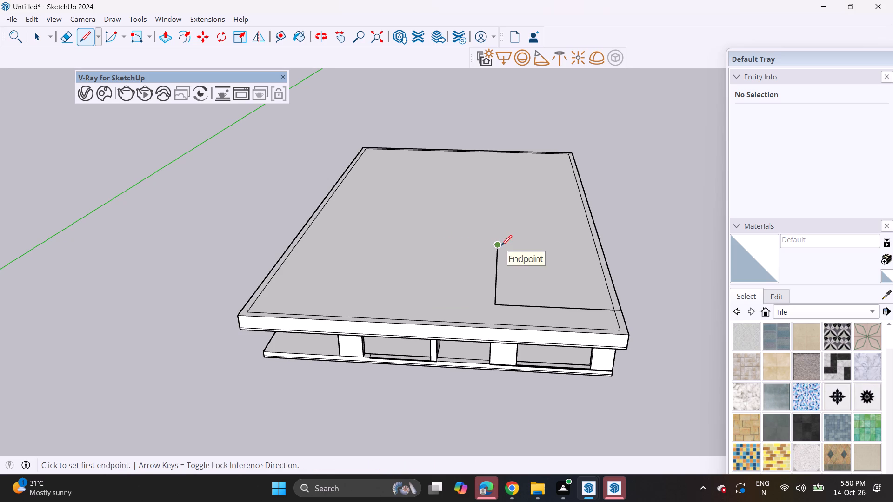
Continue the outline from its rear endpoint with a short segment toward the left side, and bring it forward to the roof's front edge.
left_click(501, 245)
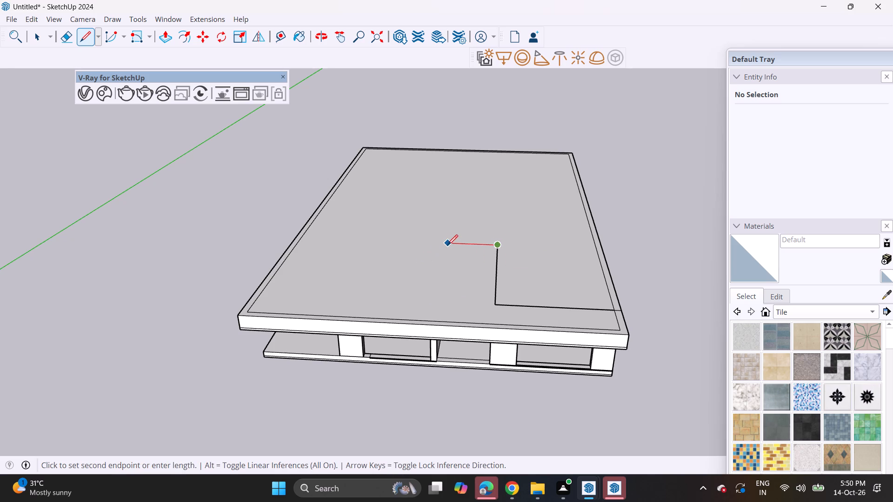
left_click(447, 245)
middle_click_drag(439, 295, 450, 243)
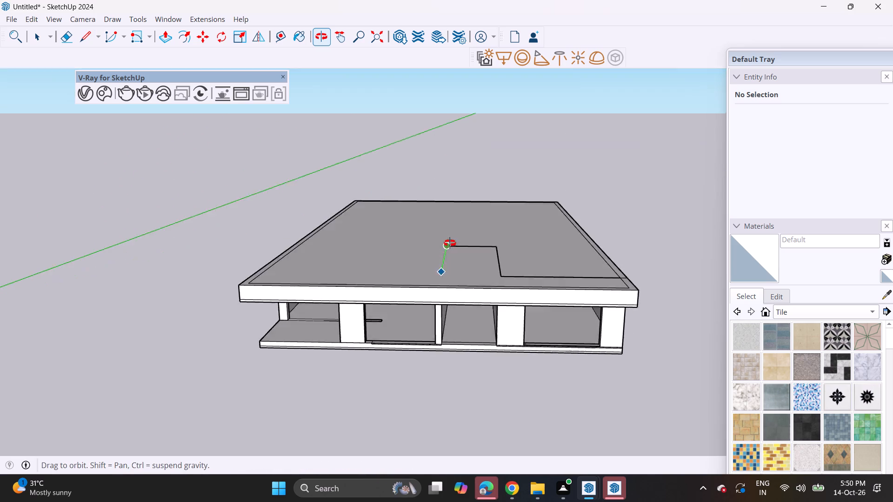
middle_click_drag(450, 243, 443, 288)
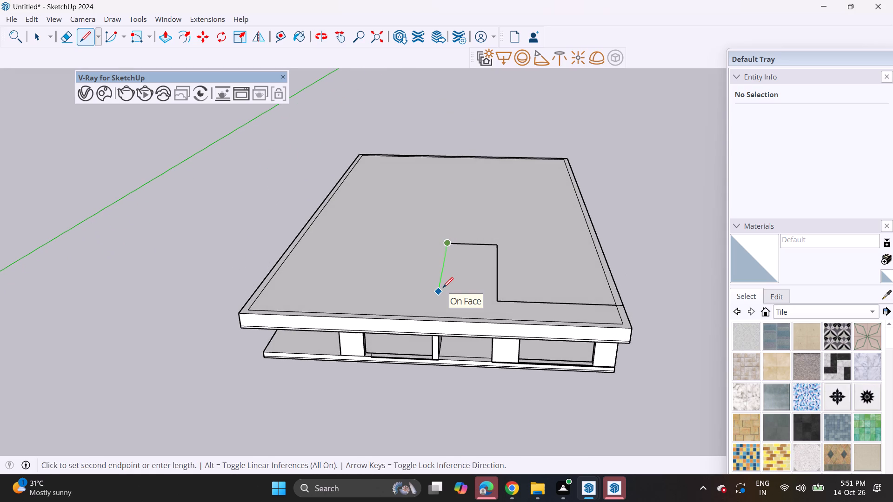
left_click(437, 321)
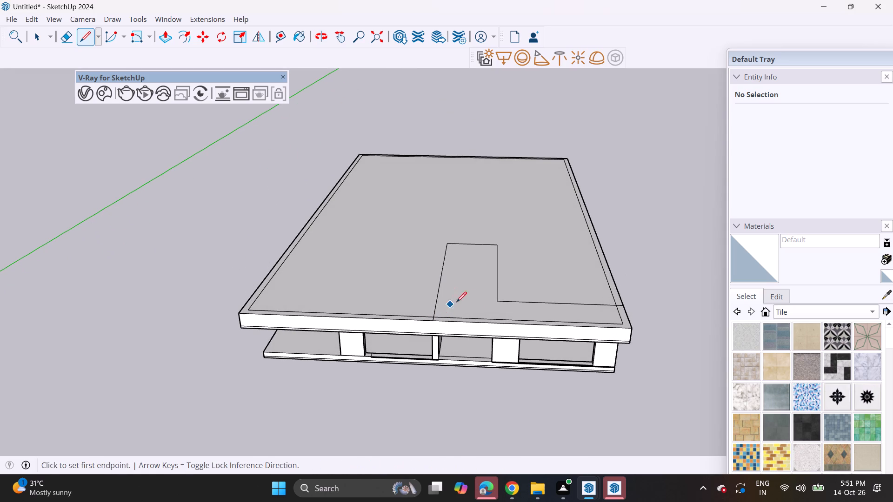
Draw a second stepped outline just outside the first, from the right side edge to the front edge, forming a narrow wall band.
scroll(622, 299, "up", 3)
left_click(621, 301)
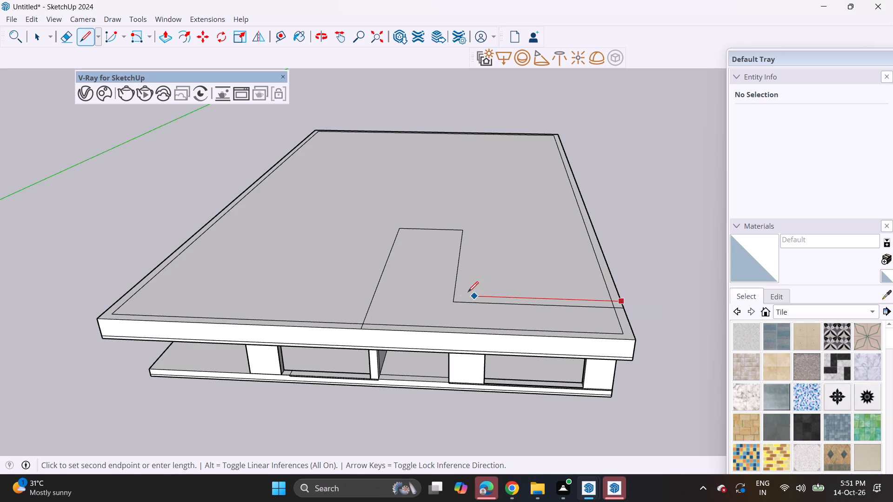
left_click(462, 294)
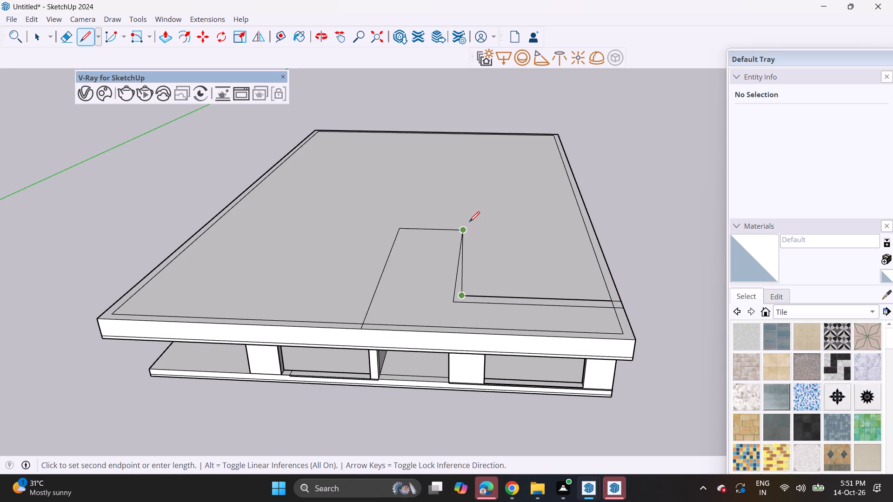
left_click(469, 222)
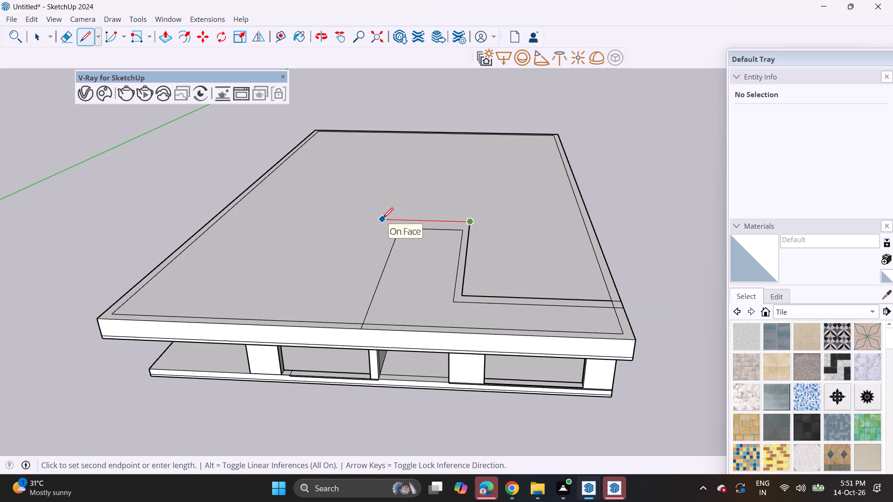
left_click(392, 223)
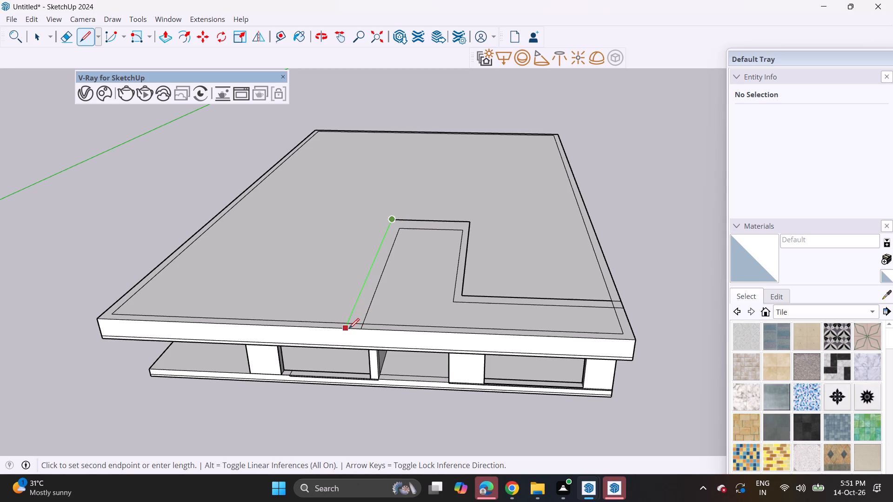
left_click(349, 329)
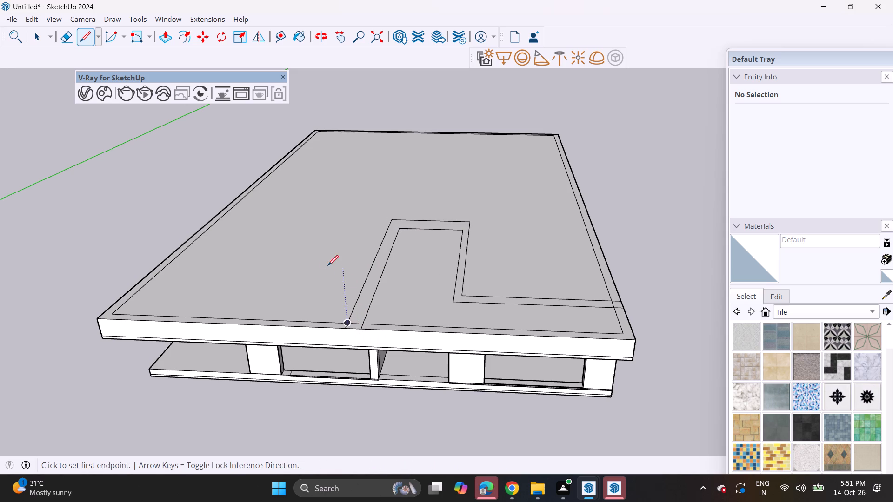
Draw a double-line L-shaped wall outline from the projecting bay's left wall toward the left side and forward to the roof's front edge.
middle_click_drag(327, 264, 443, 311, "shift")
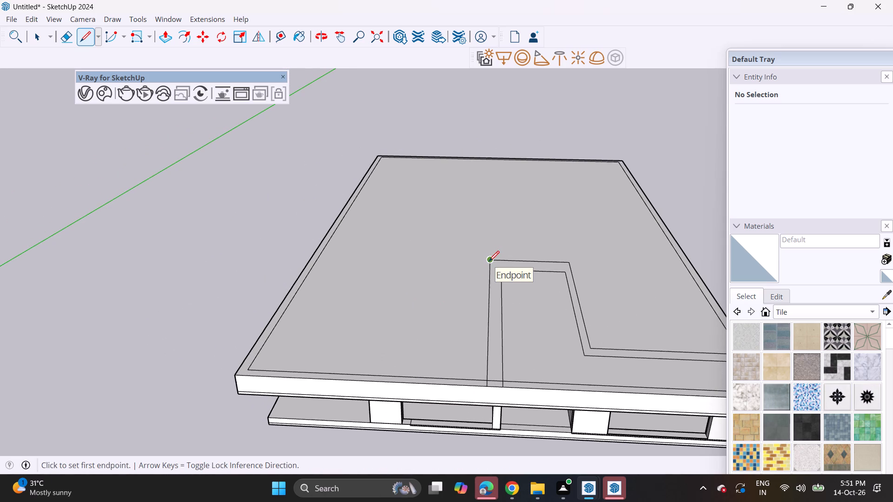
left_click(489, 288)
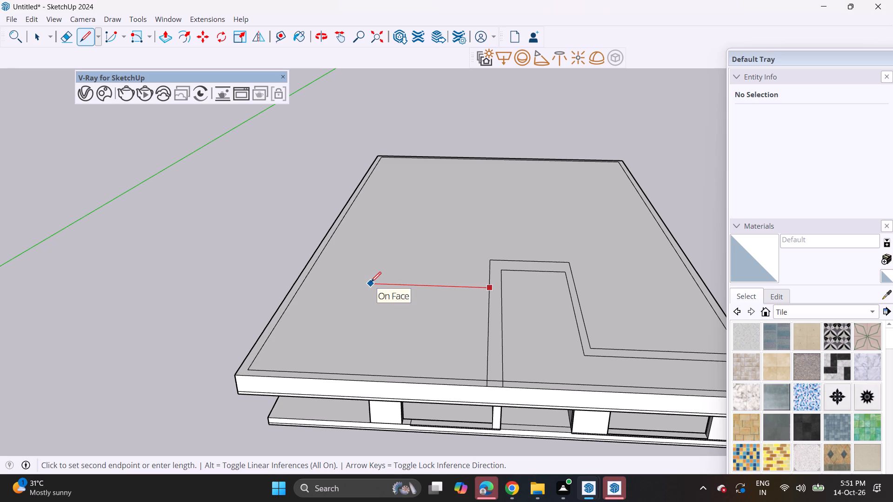
left_click(371, 282)
left_click(333, 382)
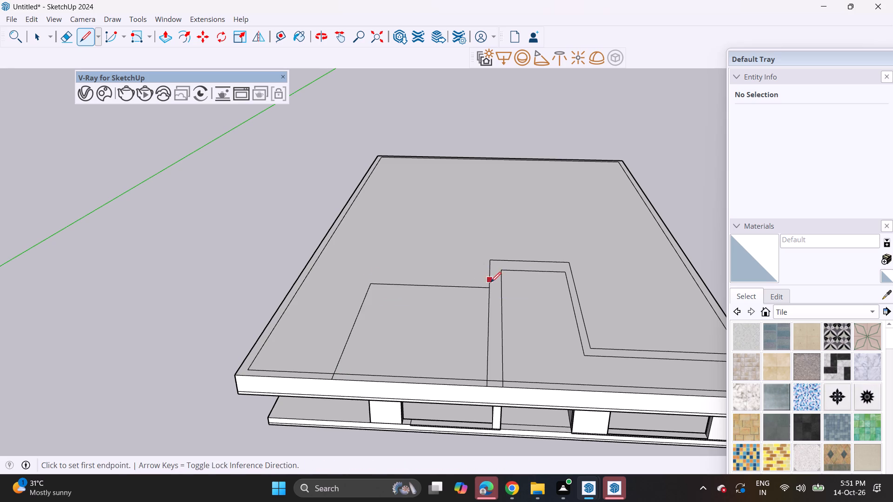
left_click(489, 298)
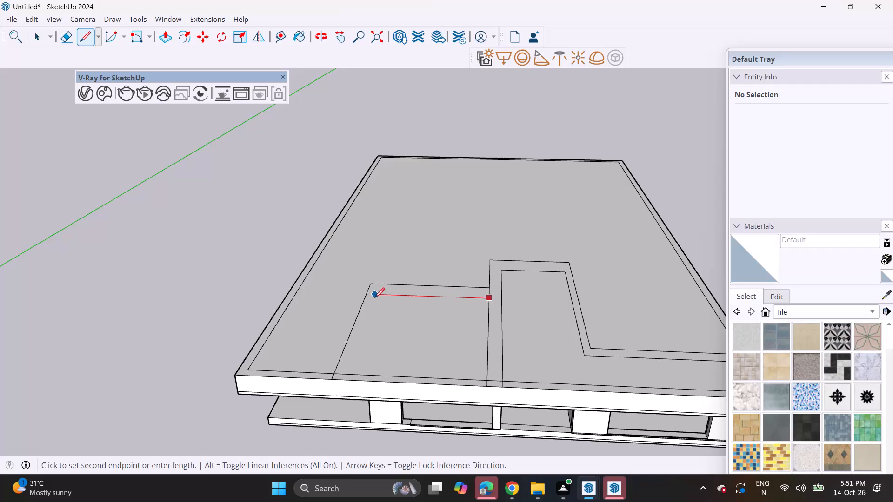
left_click(374, 293)
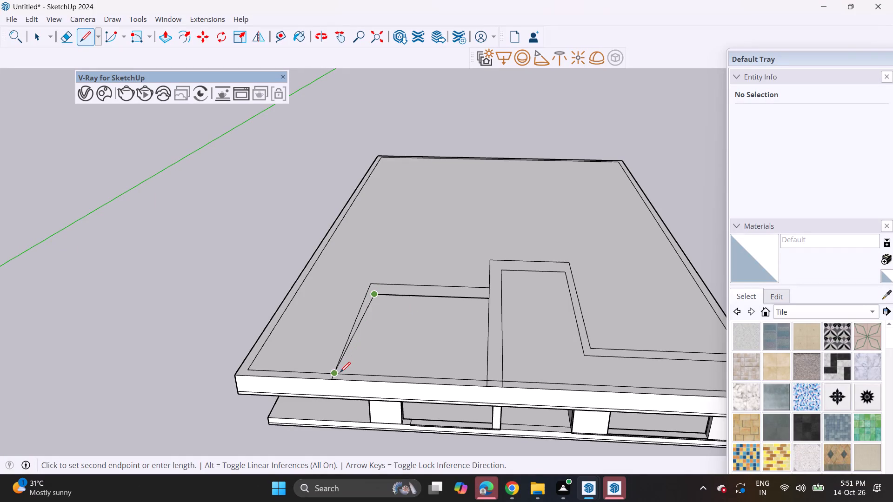
left_click(343, 382)
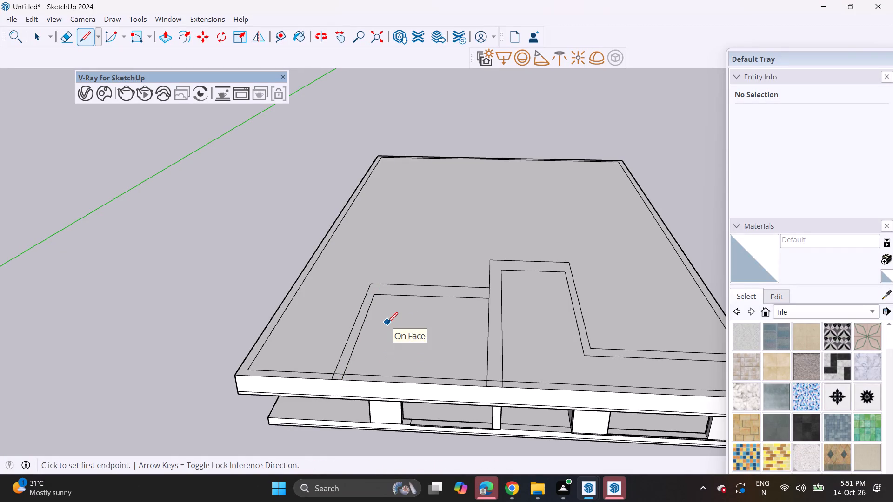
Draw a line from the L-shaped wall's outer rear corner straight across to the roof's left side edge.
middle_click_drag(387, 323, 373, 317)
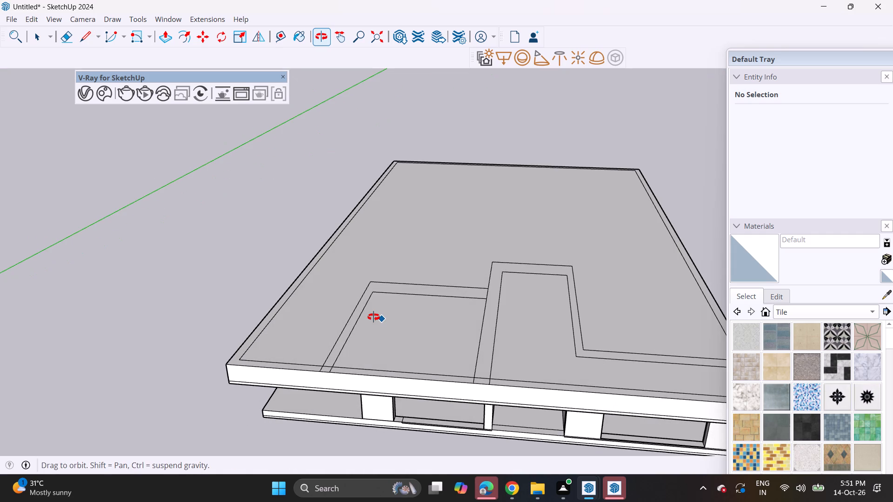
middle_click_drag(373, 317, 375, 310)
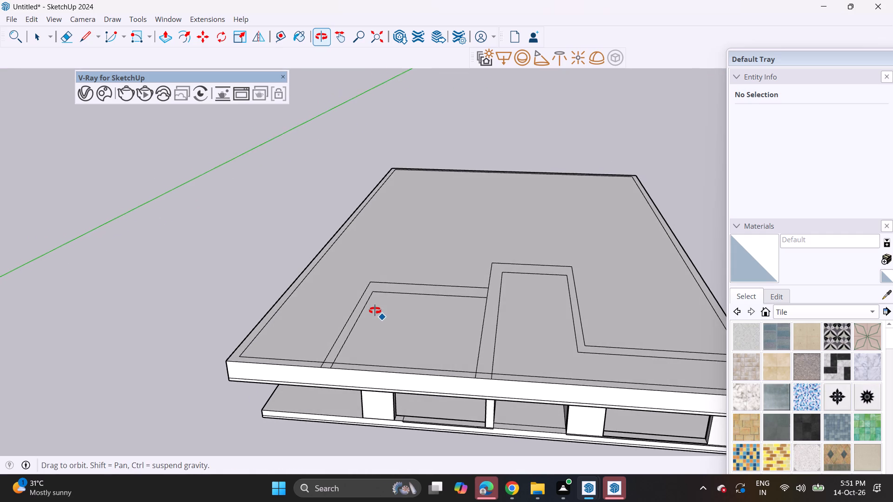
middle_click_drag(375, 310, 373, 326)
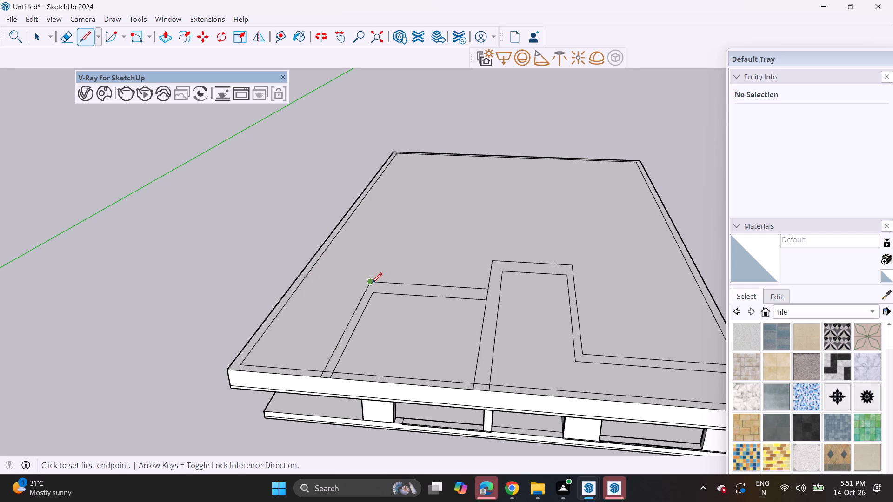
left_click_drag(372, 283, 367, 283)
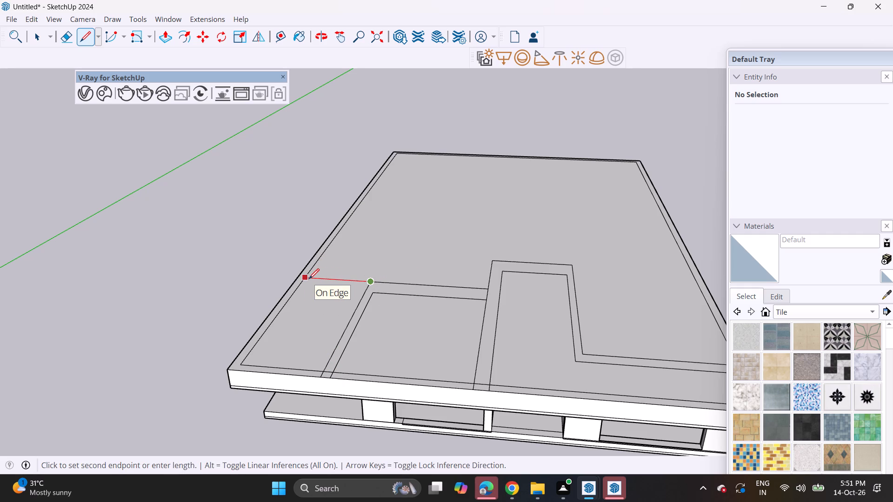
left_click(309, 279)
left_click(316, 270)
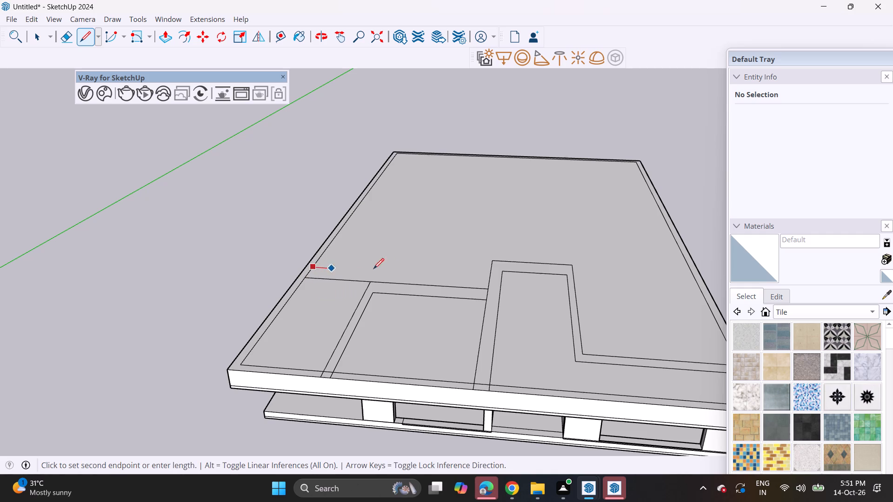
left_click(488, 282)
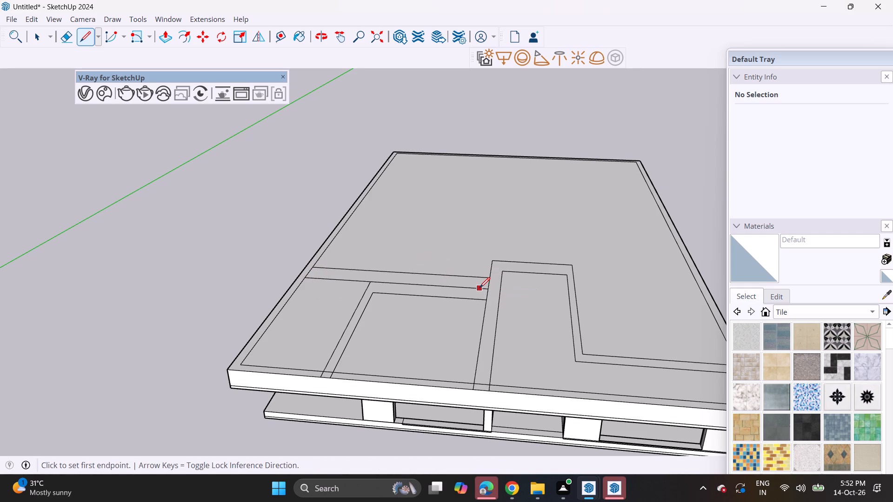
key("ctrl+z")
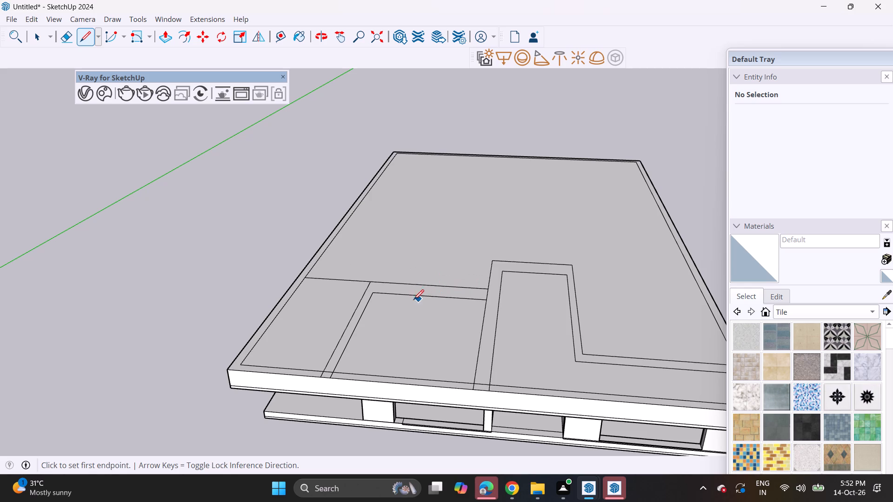
Draw a parallel line slightly behind it from the roof's left outer edge, ending in line with the L-shaped wall, and join it to the corner.
left_click(303, 269)
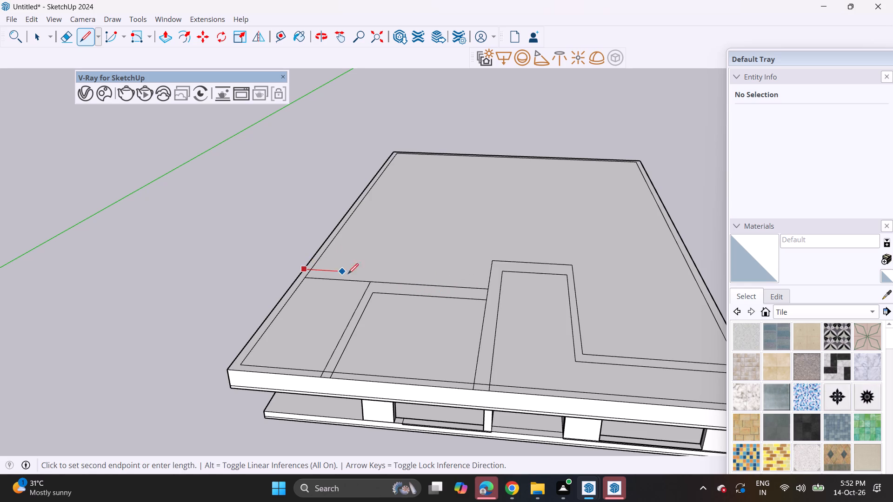
left_click(374, 273)
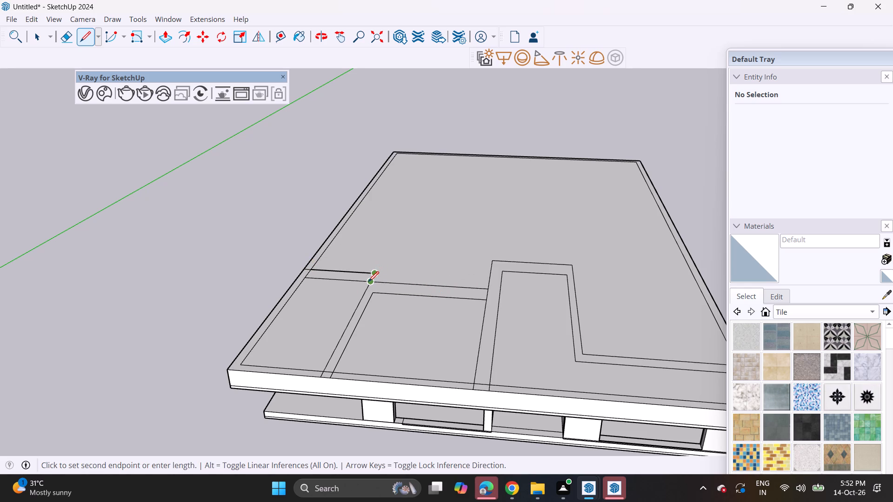
left_click(368, 282)
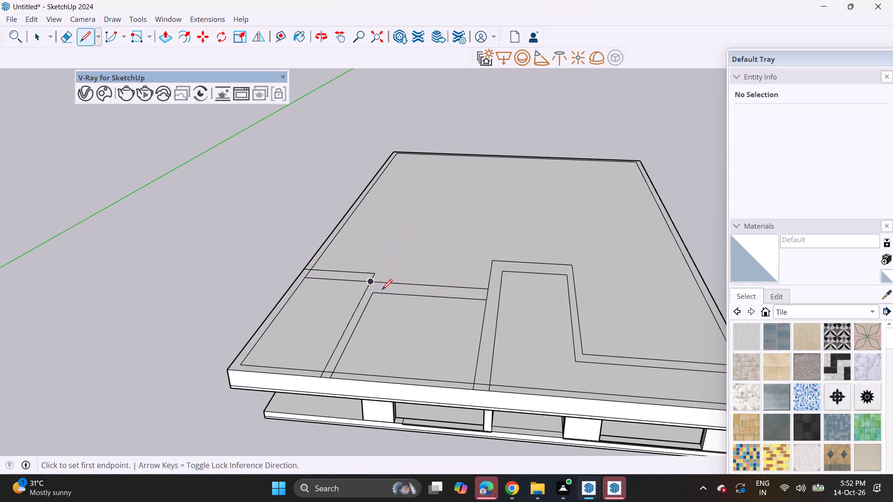
Shorten the L-shaped wall's front leg by closing it with a short cross line and erasing its lines between there and the roof's front edge.
left_click(67, 34)
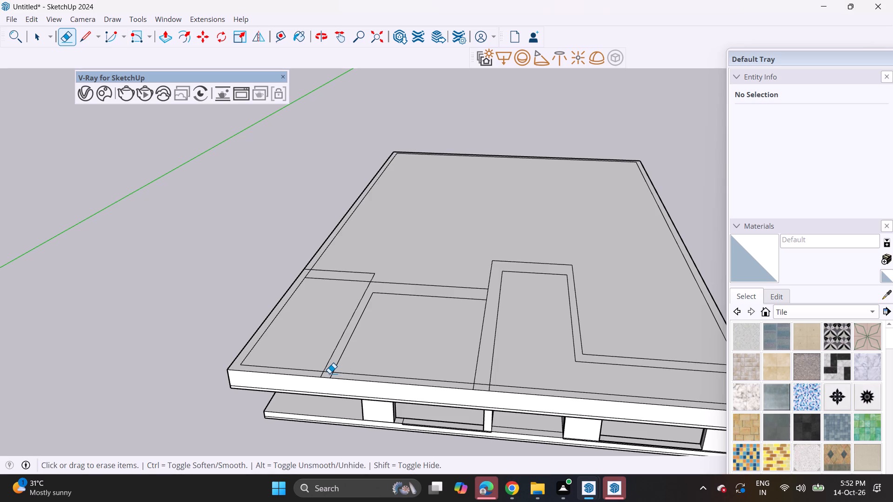
middle_click_drag(385, 385, 387, 346)
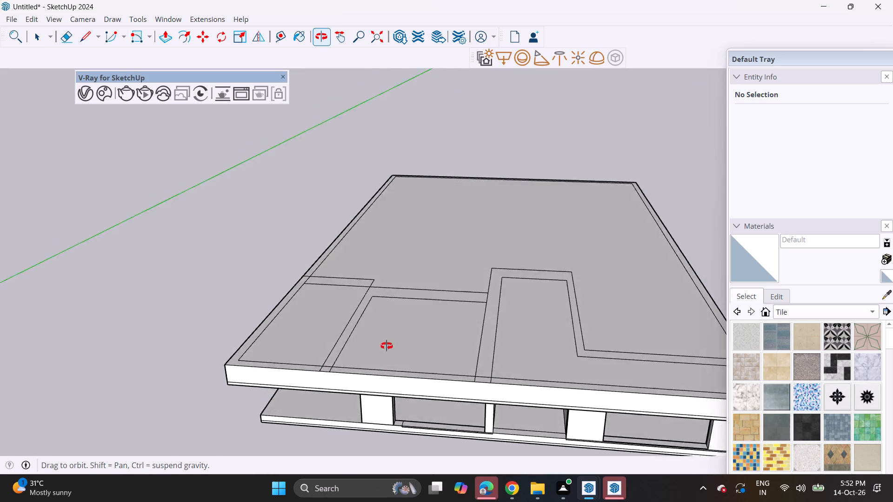
middle_click_drag(387, 346, 387, 324)
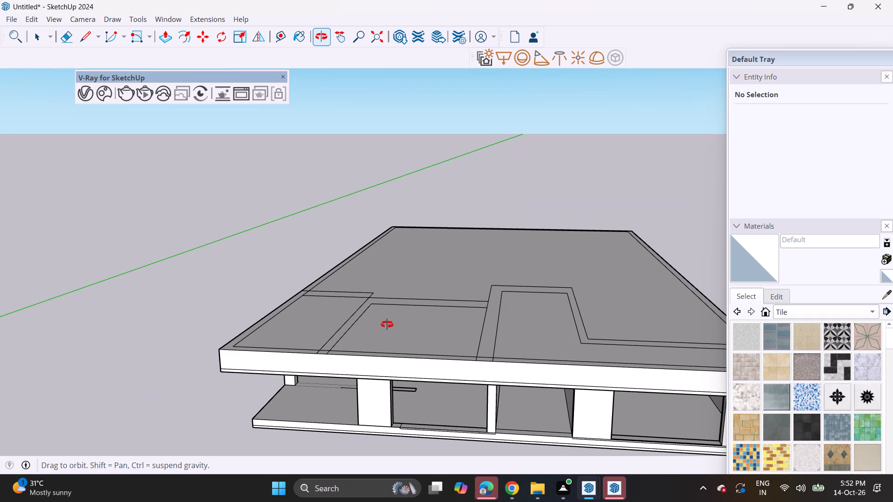
middle_click_drag(387, 324, 380, 428)
left_click(86, 38)
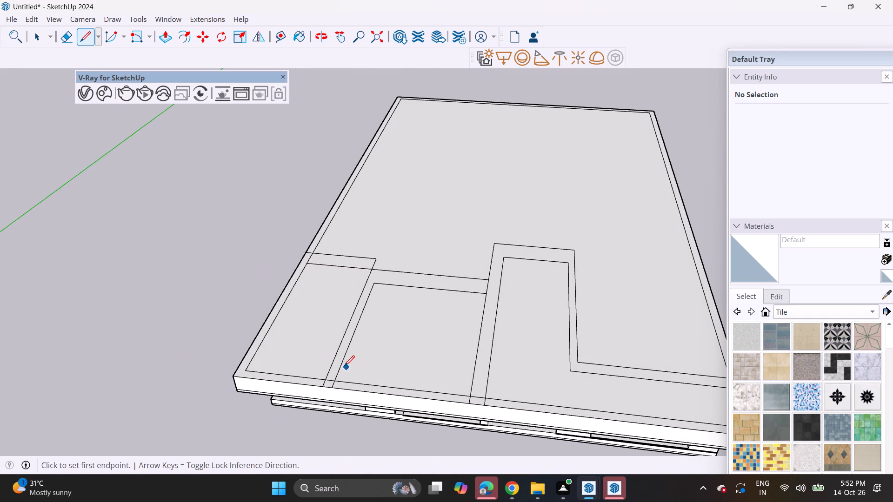
left_click(337, 359)
left_click(341, 360)
left_click(60, 40)
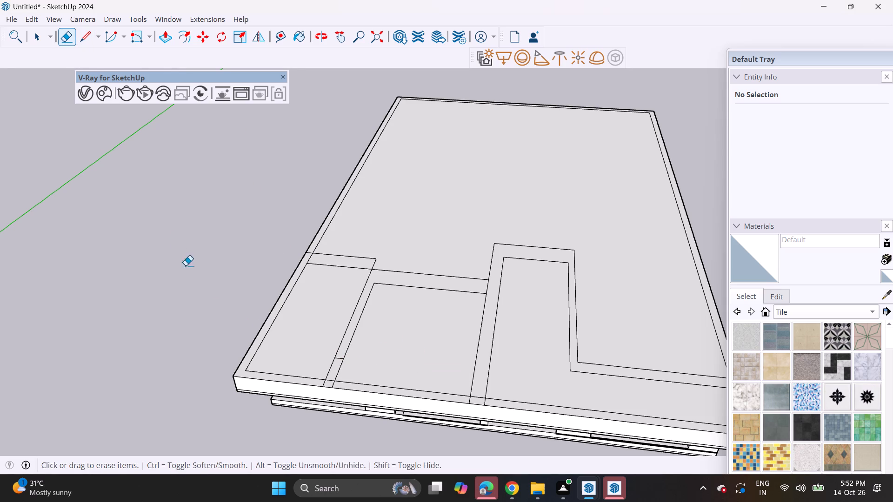
left_click_drag(327, 363, 348, 373)
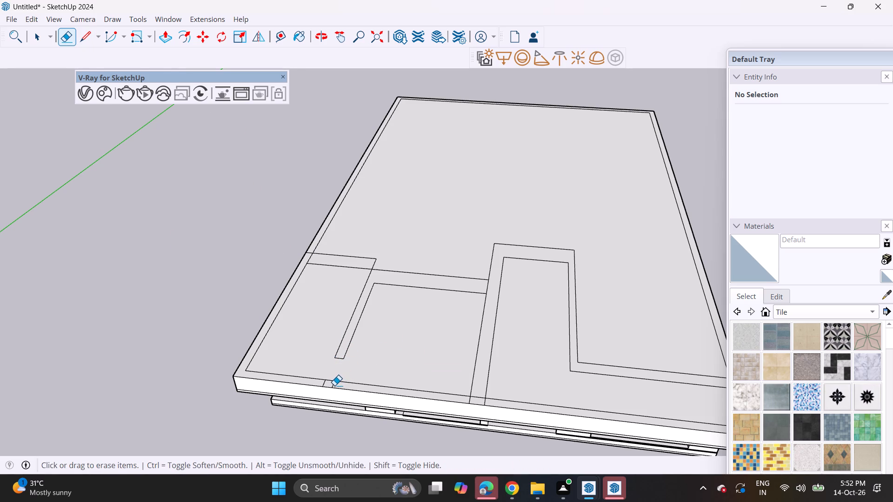
left_click(333, 383)
left_click(326, 383)
Erase the lines crossing the wall bands where the L-shaped wall meets the bay, at the roof's front border and at its right border.
left_click(486, 288)
left_click(480, 399)
scroll(480, 396, "down", 4)
scroll(678, 392, "up", 3)
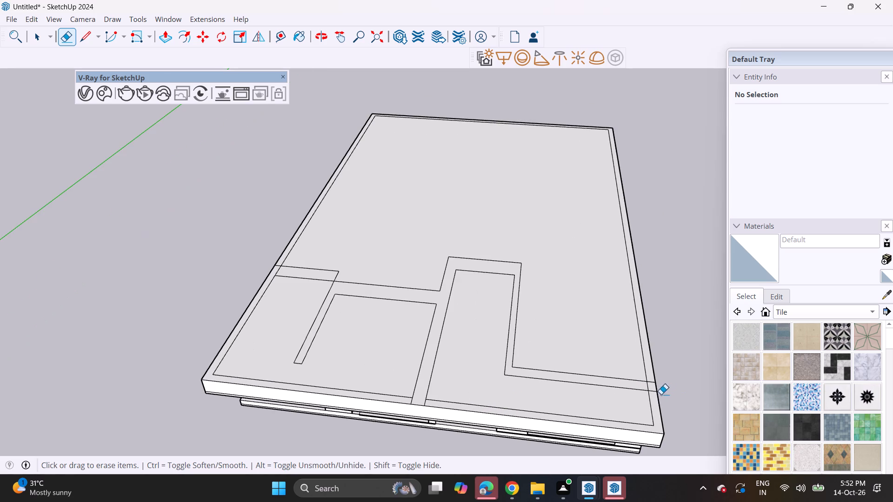
scroll(655, 390, "up", 2)
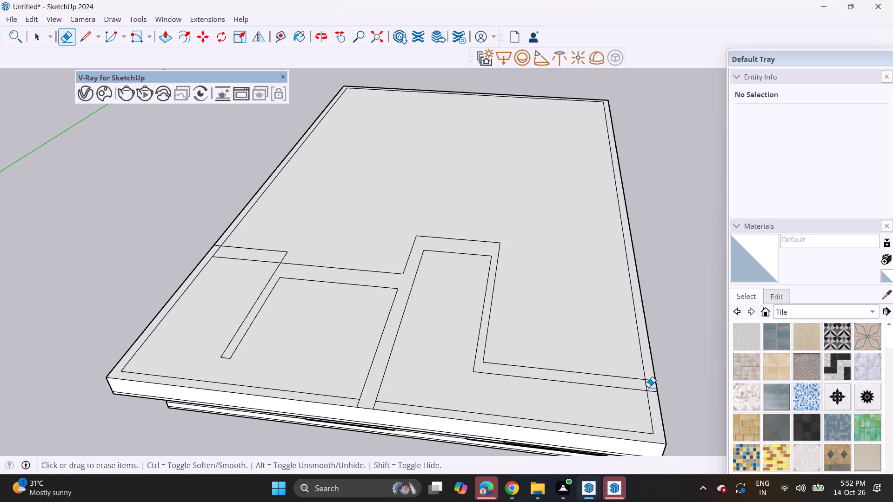
left_click(647, 387)
left_click(650, 381)
Erase the two extension lines between the L-shaped wall and the left border, and the stub at the wall's corner.
left_click_drag(266, 244, 256, 272)
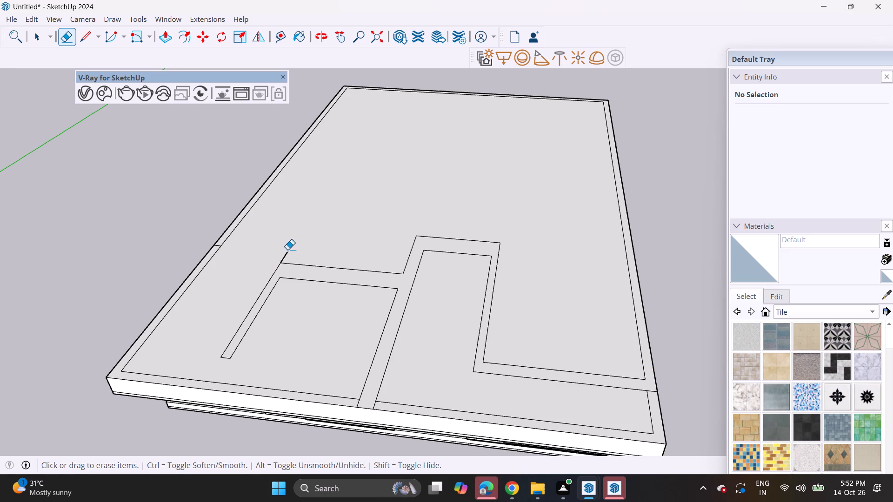
left_click(287, 254)
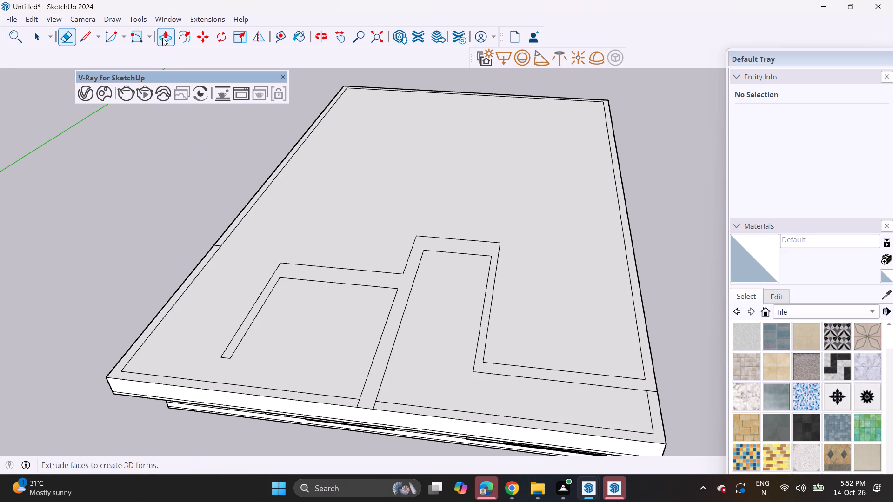
Push/Pull the connected wall band upward from the roof slab to form the upper floor's walls, about one storey high.
left_click(164, 34)
left_click(299, 269)
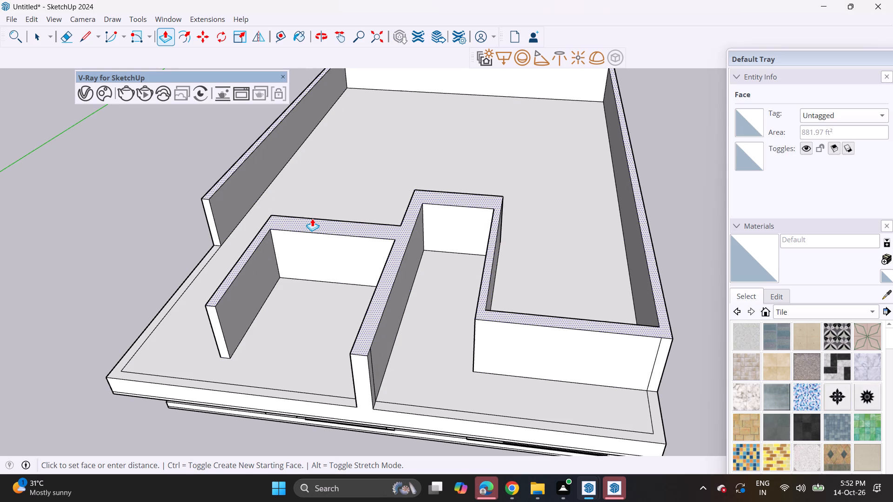
middle_click_drag(312, 218, 309, 113)
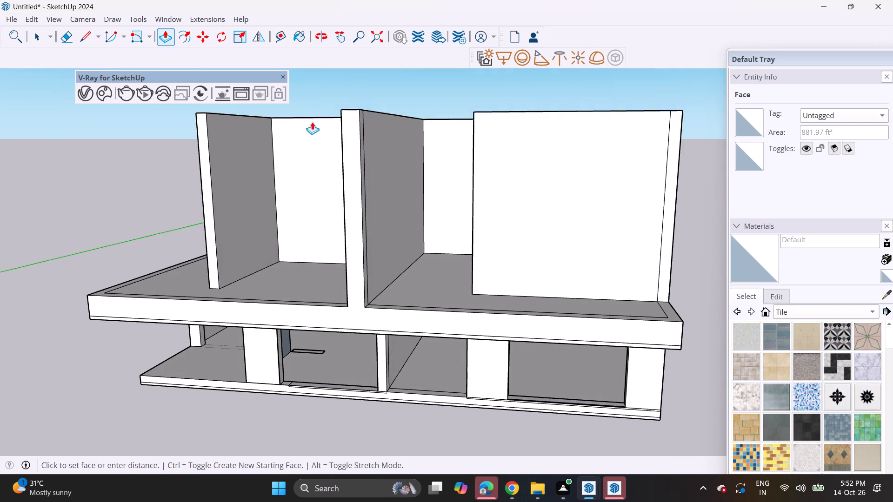
middle_click_drag(327, 148, 351, 88)
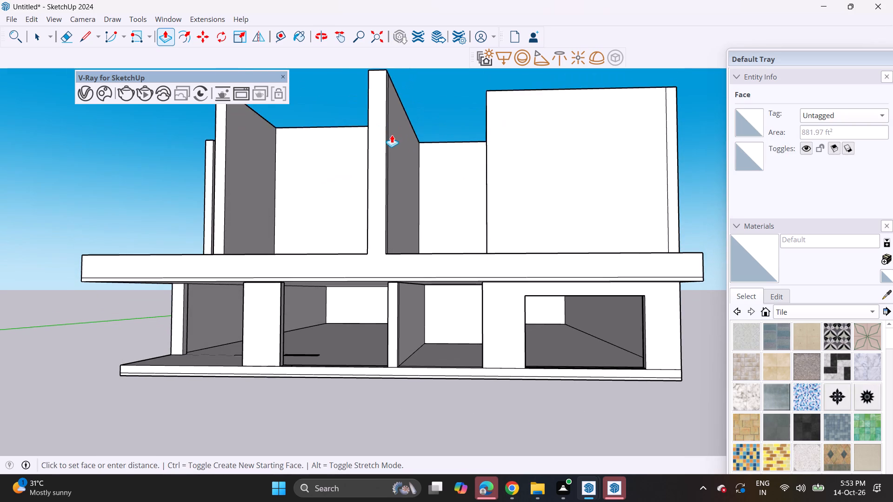
scroll(395, 139, "down", 6)
middle_click_drag(393, 140, 420, 206)
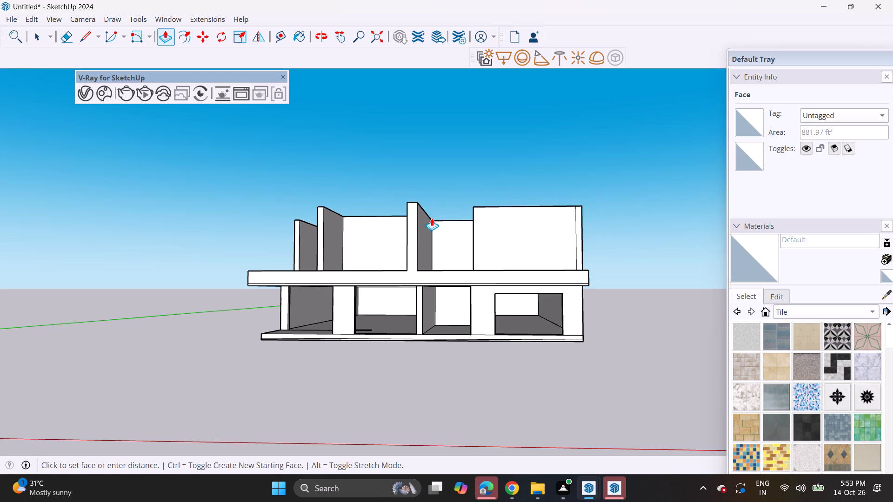
left_click(432, 222)
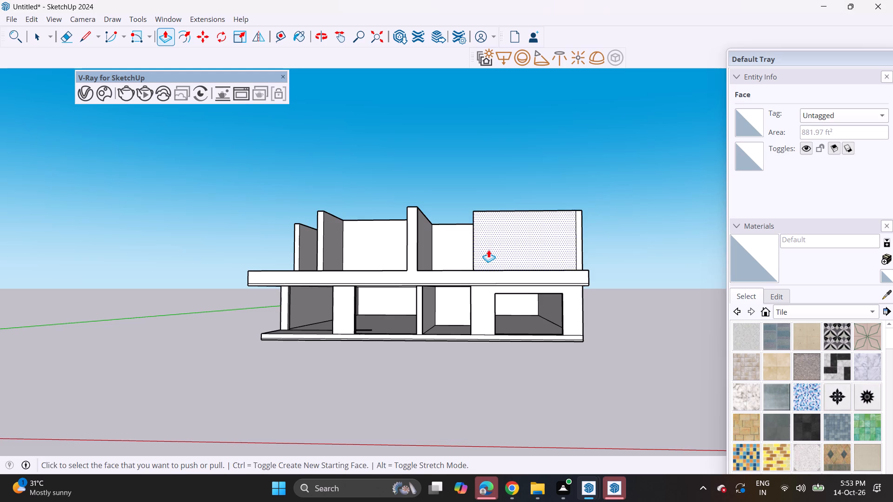
Push/Pull the inner face of the upper bay's right wall to align with the ground-floor wall face directly below it.
middle_click_drag(488, 250, 558, 266)
middle_click_drag(507, 267, 479, 257)
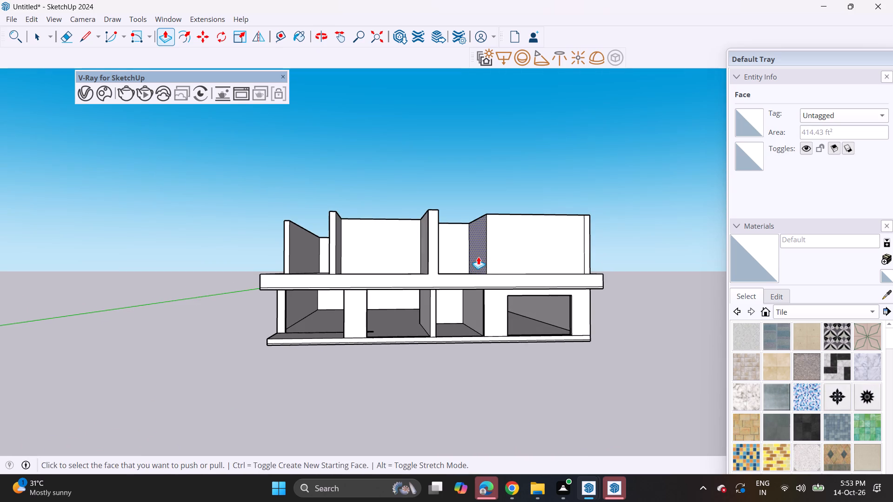
left_click(478, 257)
left_click(476, 304)
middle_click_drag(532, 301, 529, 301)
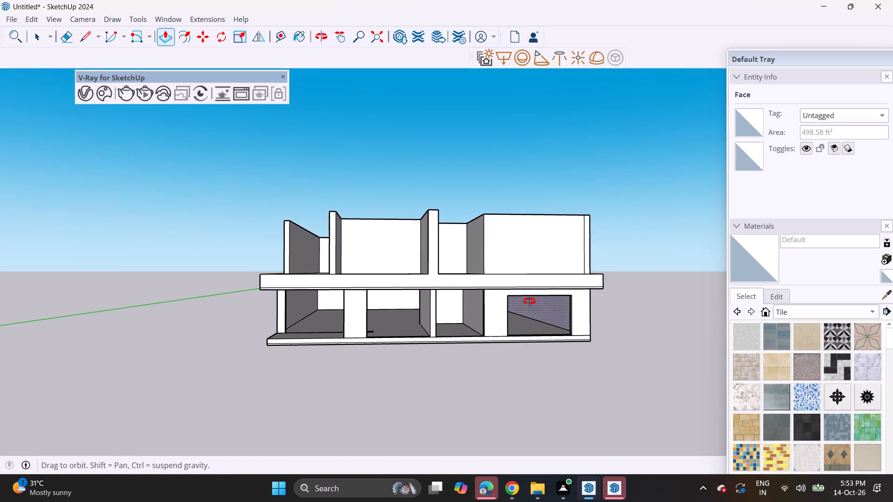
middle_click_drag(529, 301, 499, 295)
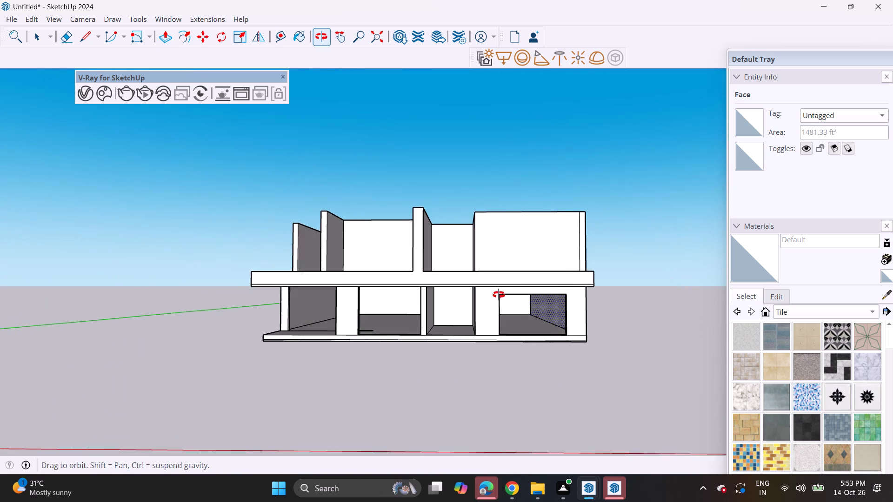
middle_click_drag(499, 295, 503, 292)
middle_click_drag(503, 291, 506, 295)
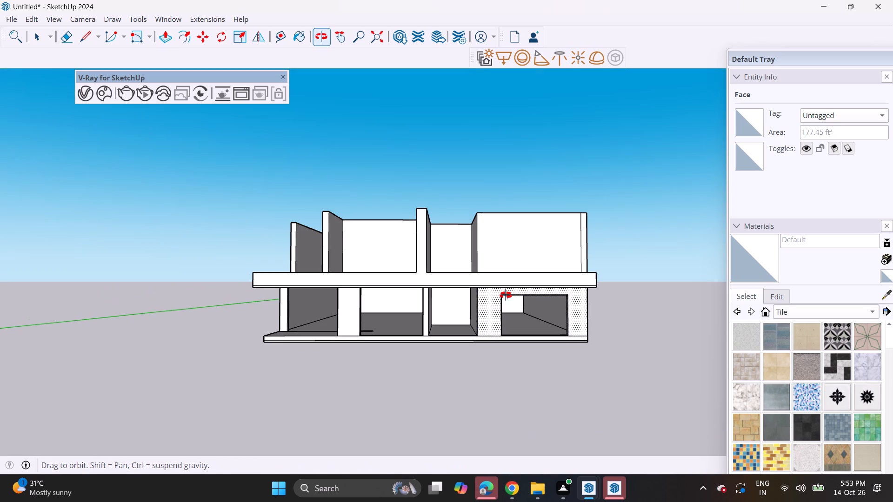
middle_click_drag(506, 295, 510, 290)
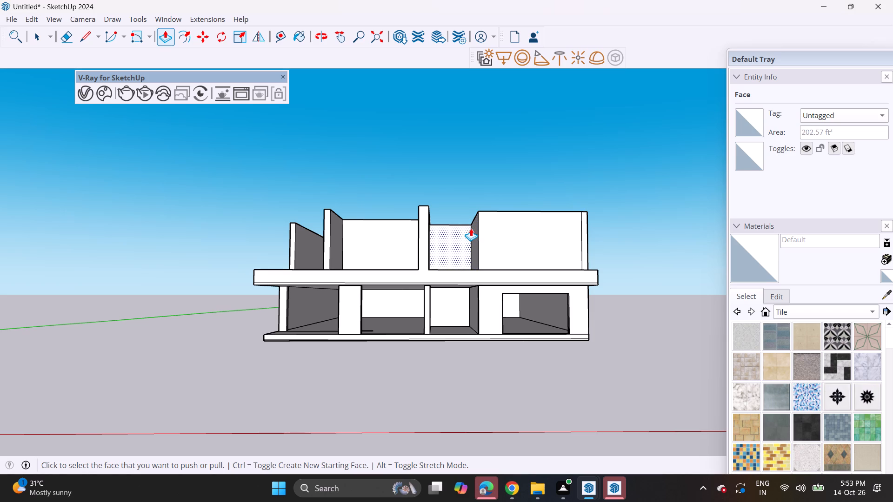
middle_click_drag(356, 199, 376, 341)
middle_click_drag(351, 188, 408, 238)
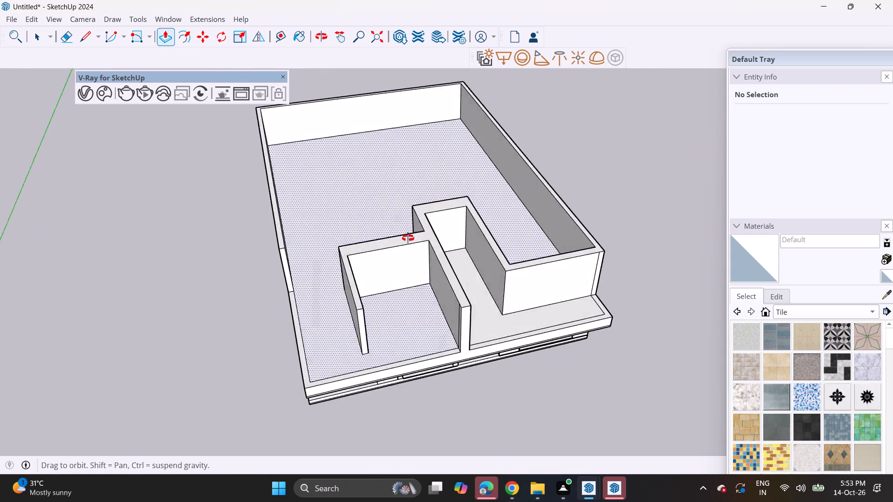
Draw two parallel L-shaped lines on the roof slab from the front-left room's rear corner to the left outer wall, outlining a connecting wall.
middle_click_drag(408, 238, 378, 387)
left_click(89, 42)
middle_click_drag(321, 159, 551, 183)
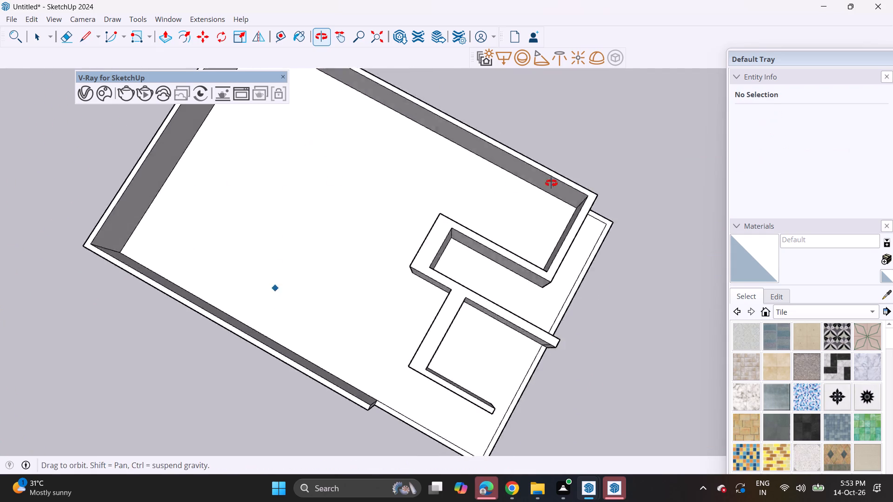
middle_click_drag(551, 183, 681, 161)
middle_click_drag(399, 302, 605, 245)
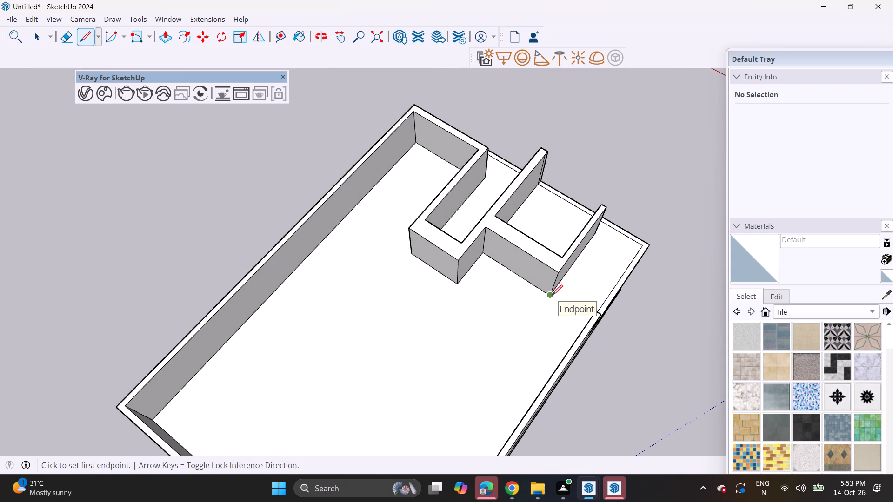
left_click(552, 295)
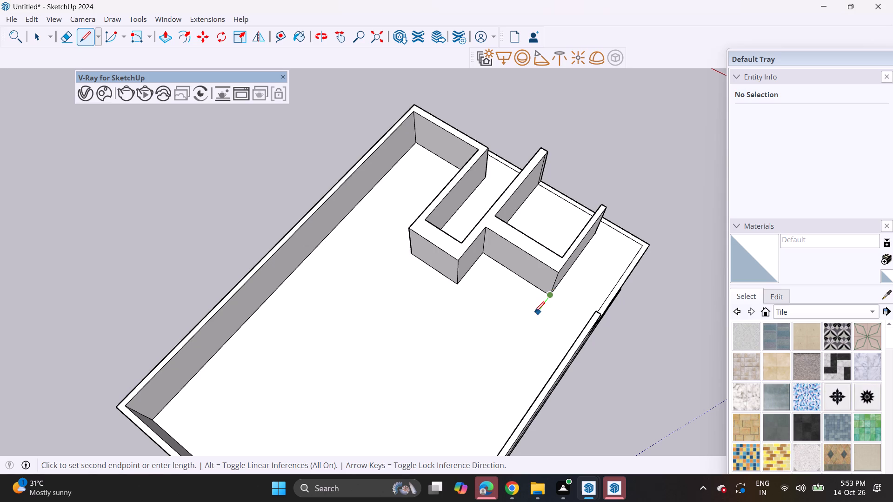
left_click(534, 312)
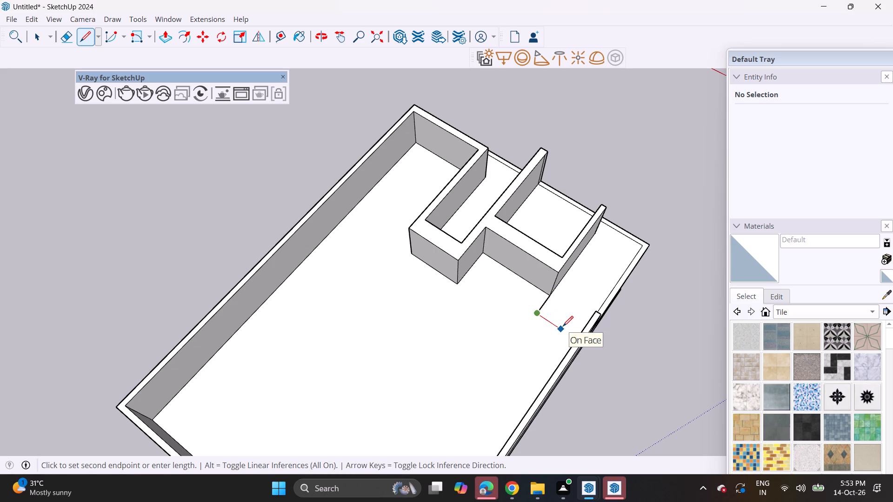
middle_click_drag(548, 289, 685, 314)
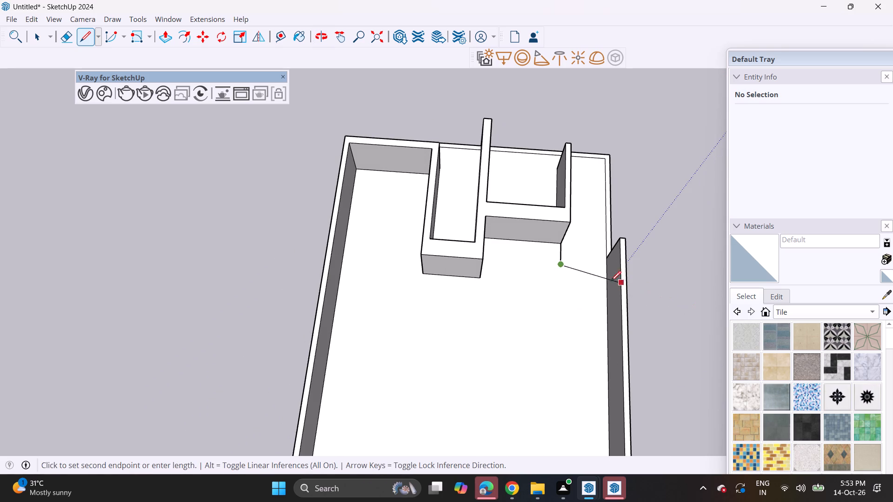
left_click(606, 273)
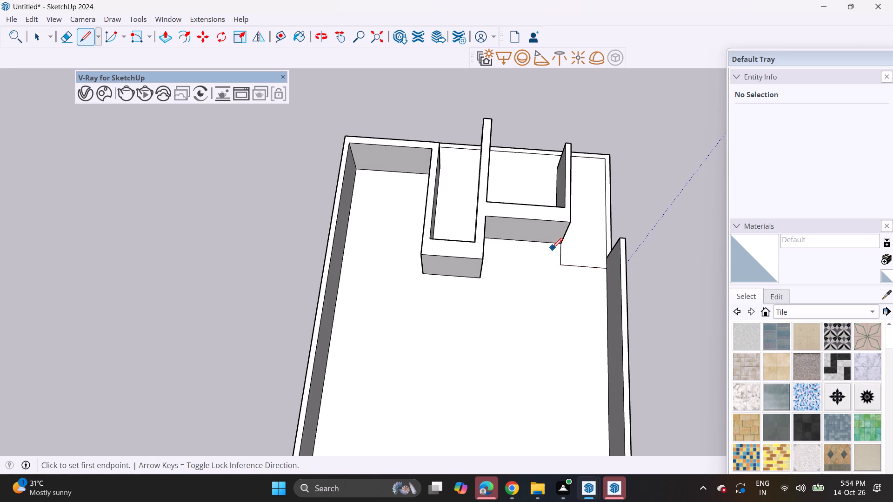
left_click(553, 245)
left_click(553, 277)
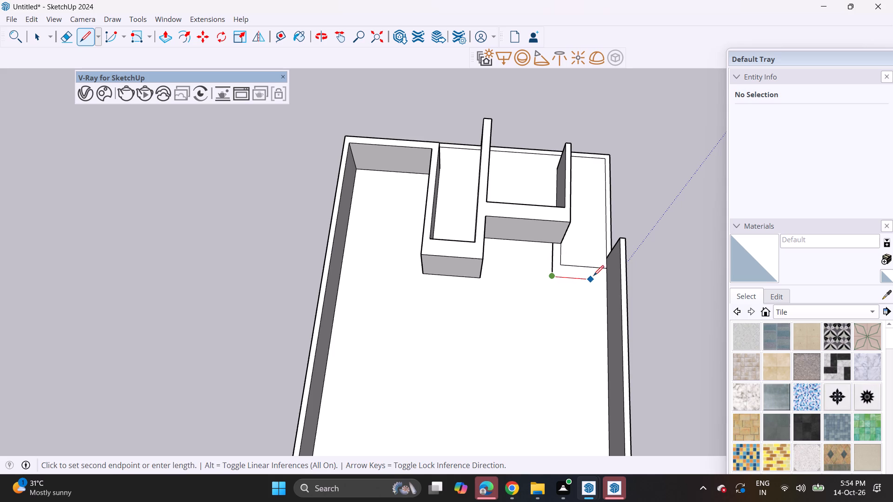
left_click(602, 277)
Push/Pull the new L-shaped wall band upward to match the height of the adjoining upper-floor walls.
scroll(561, 284, "down", 3)
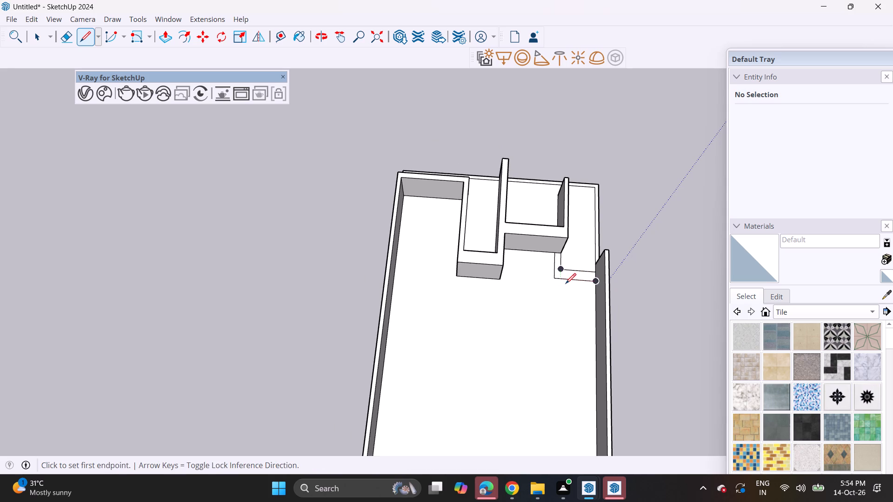
middle_click_drag(566, 284, 146, 212)
middle_click_drag(345, 252, 1, 161)
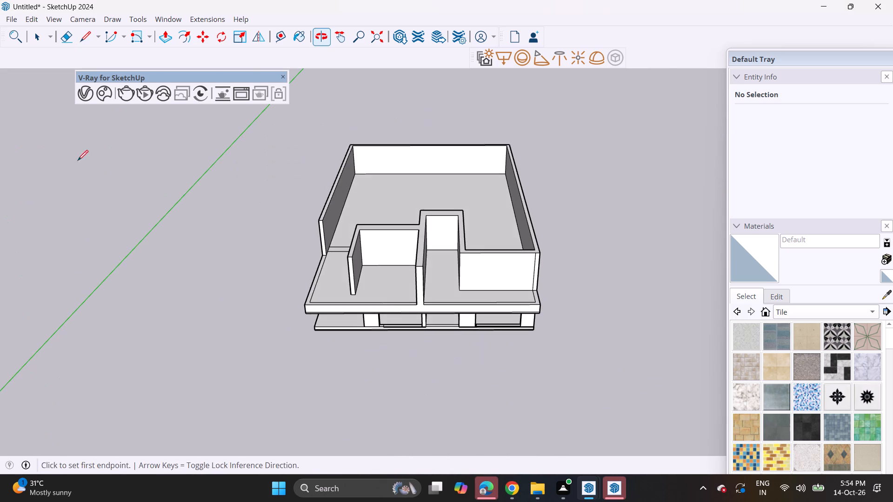
left_click(170, 41)
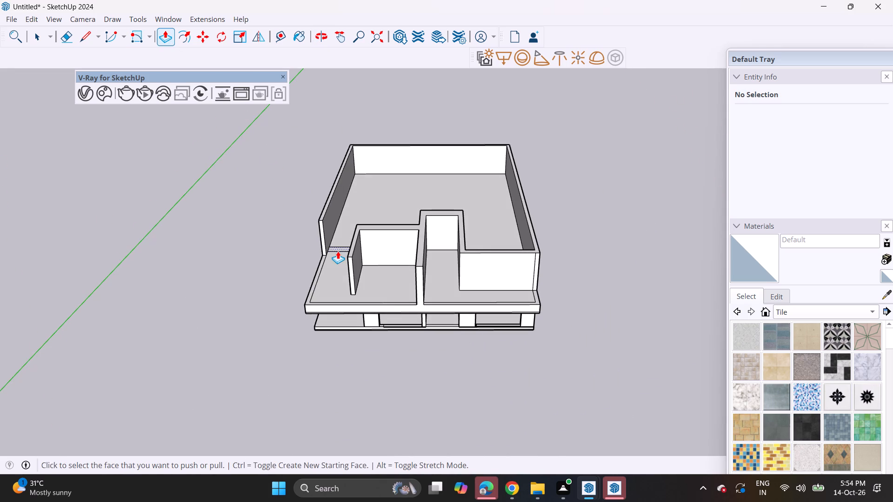
left_click(338, 251)
left_click(366, 227)
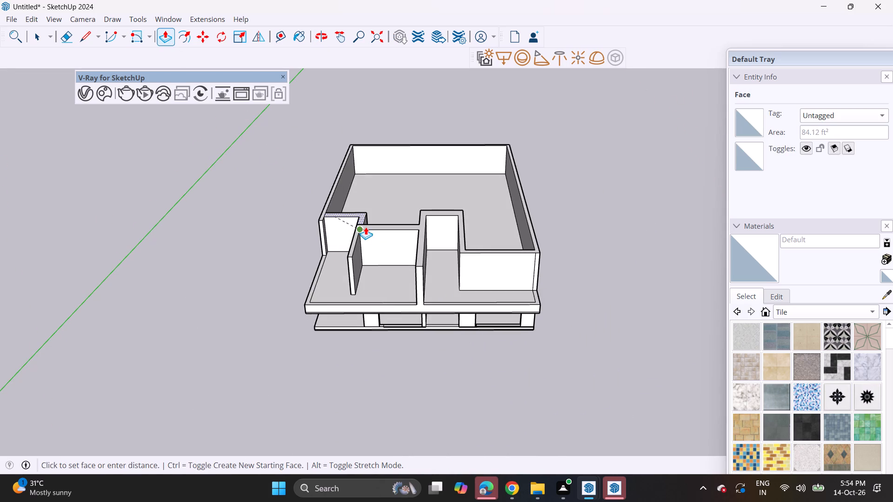
Push/Pull the left outer wall's front end face to extend the wall toward the slab's front, stopping behind the adjacent room wall's end.
middle_click_drag(399, 244, 382, 156)
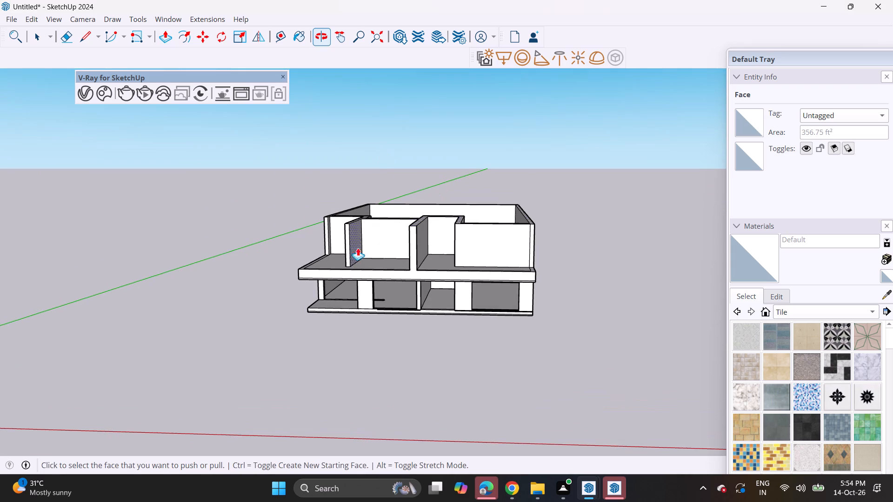
scroll(348, 253, "up", 4)
left_click(317, 239)
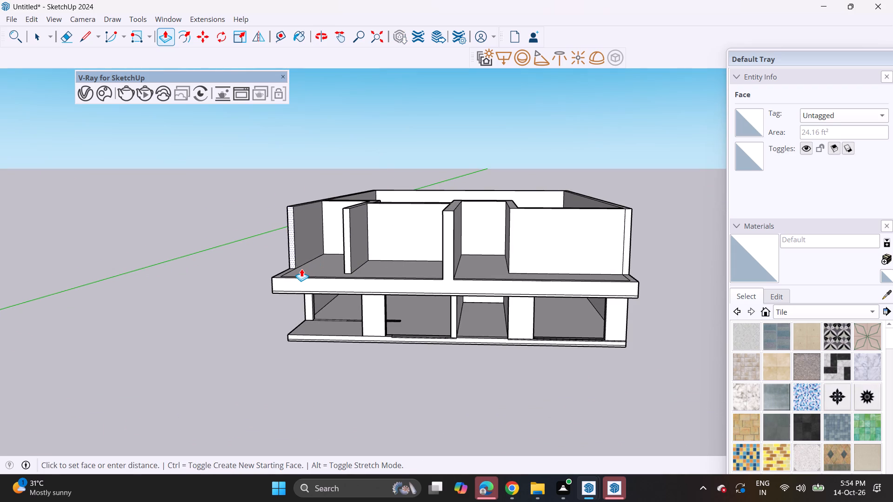
left_click(301, 269)
middle_click_drag(331, 245, 334, 211)
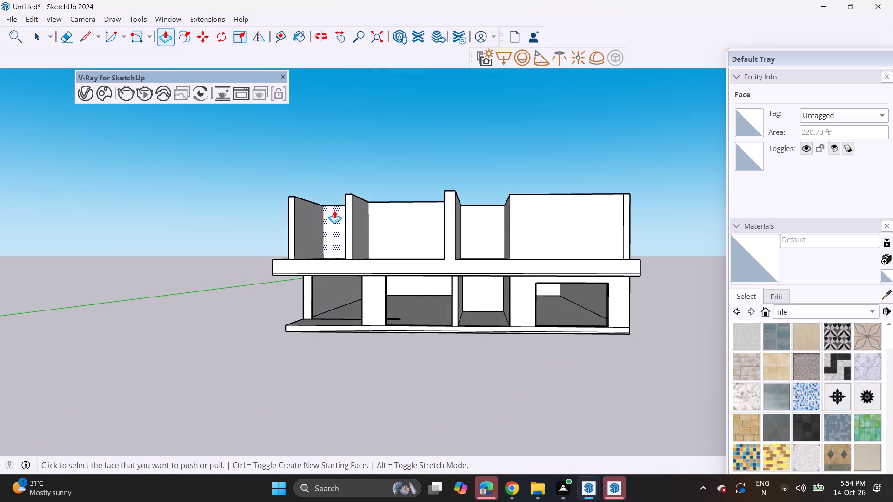
middle_click_drag(334, 211, 334, 281)
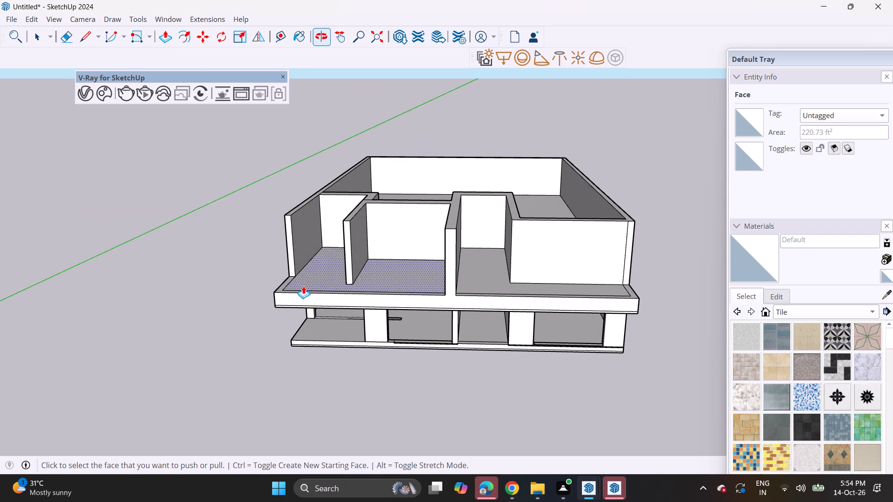
left_click(293, 271)
left_click(296, 258)
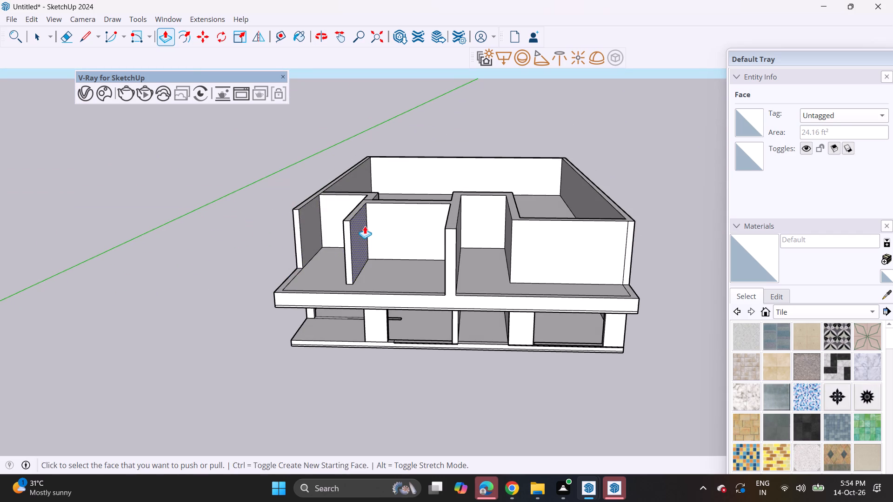
Draw two parallel lines along the slab from the connecting wall's inner corner to the rear wall, outlining a long partition.
middle_click_drag(365, 227, 343, 291, "shift")
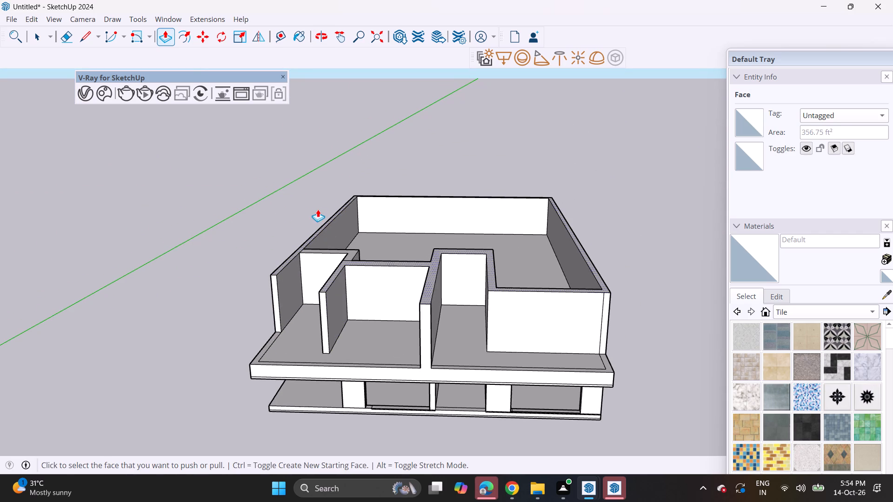
middle_click_drag(309, 208, 546, 347)
middle_click_drag(81, 315, 564, 388)
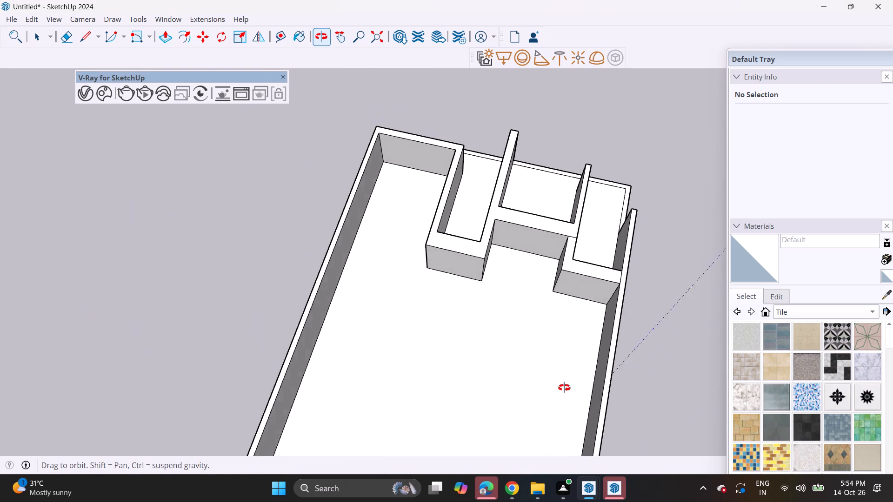
middle_click_drag(564, 388, 567, 388)
scroll(576, 358, "down", 4)
middle_click_drag(567, 372, 531, 217, "shift")
middle_click_drag(531, 216, 545, 297)
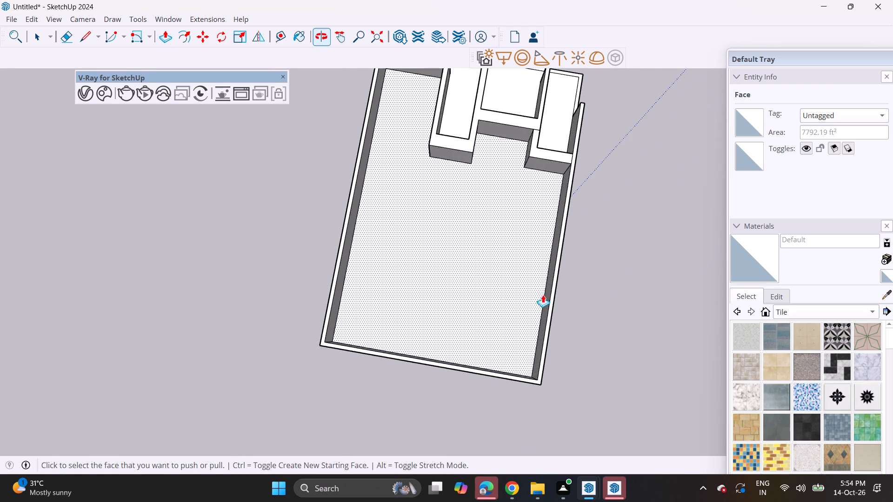
left_click(78, 34)
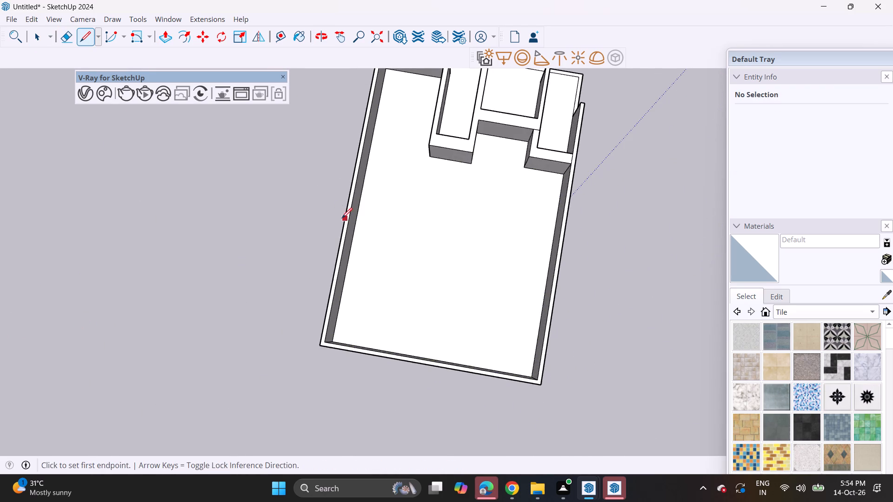
left_click(526, 167)
scroll(493, 362, "up", 8)
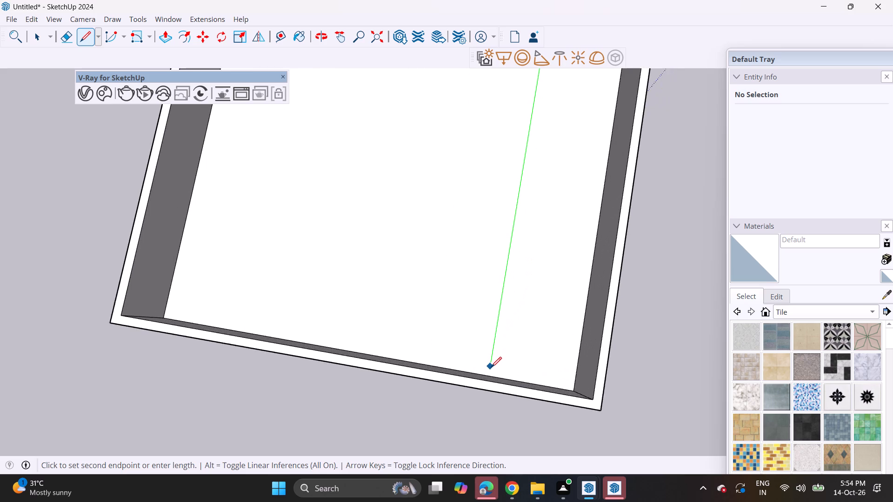
left_click(486, 377)
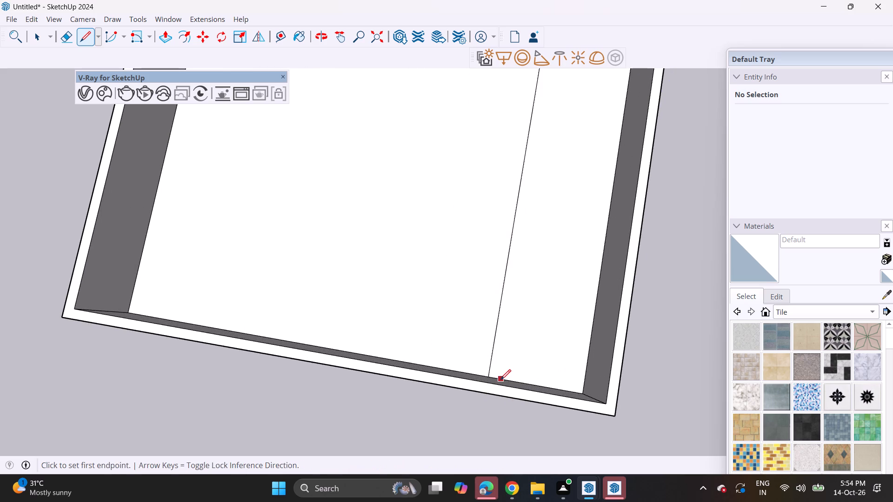
left_click(495, 379)
scroll(505, 307, "down", 4)
middle_click_drag(506, 281, 470, 409, "shift")
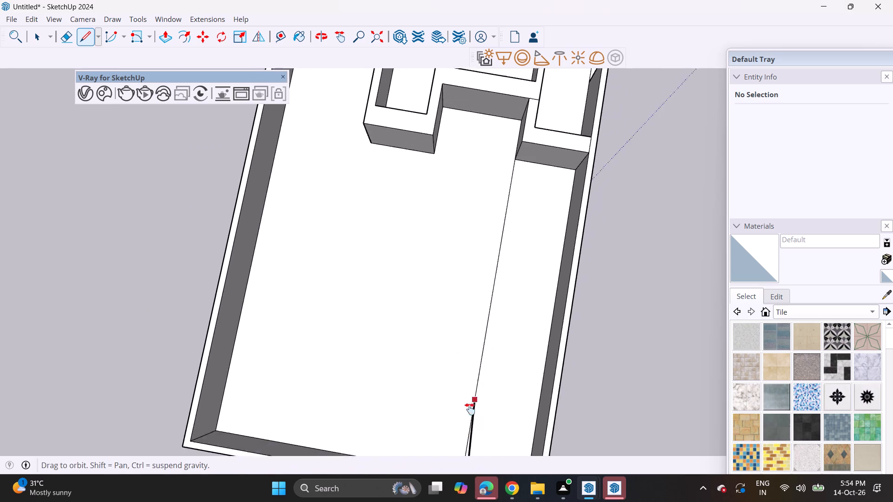
middle_click_drag(470, 409, 466, 416, "shift")
left_click(515, 176)
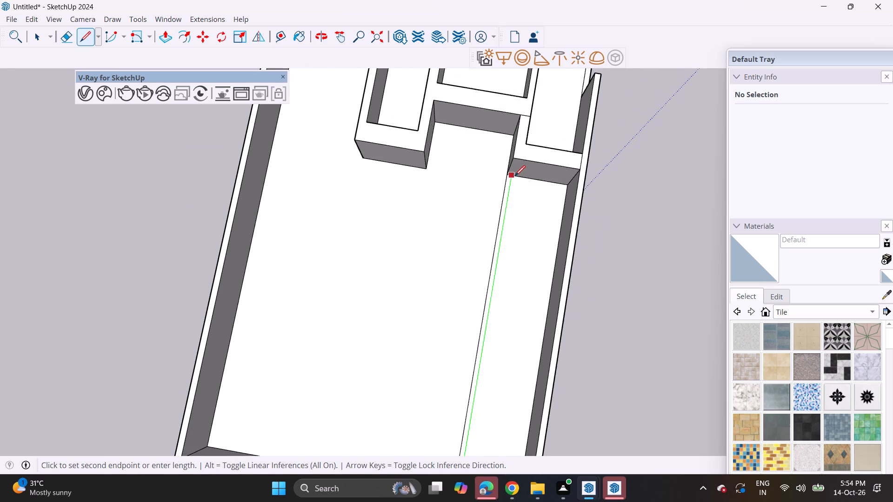
Push/Pull the long partition strip upward to the height of the surrounding upper-floor walls.
middle_click_drag(498, 204, 0, 188)
middle_click_drag(213, 260, 99, 191)
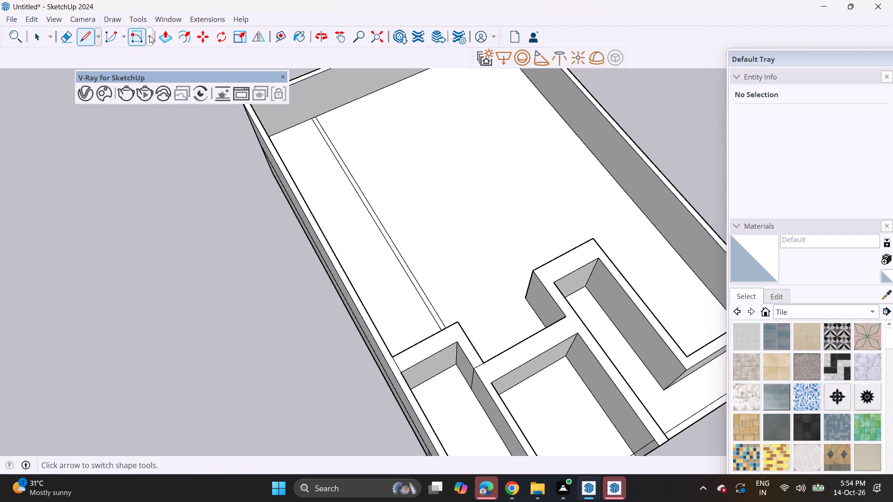
left_click(162, 36)
left_click(378, 223)
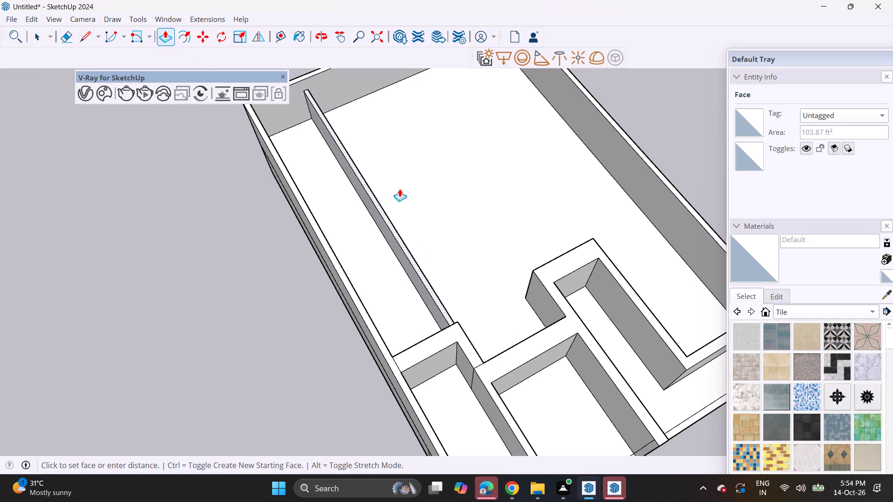
left_click(477, 361)
Draw a rotated rectangle along the rear wall's top outer edge from corner to corner, with a width of 6.
middle_click_drag(488, 352, 420, 327)
scroll(393, 305, "down", 5)
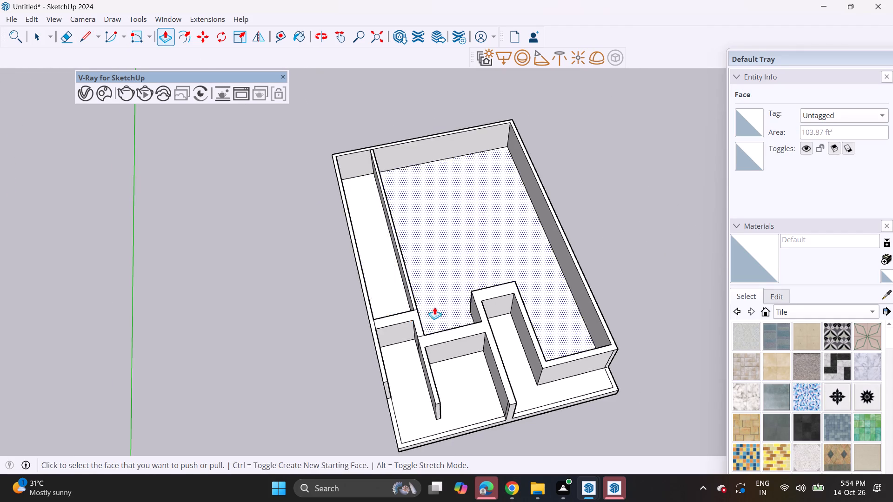
middle_click_drag(434, 307, 379, 343)
middle_click_drag(376, 346, 327, 342)
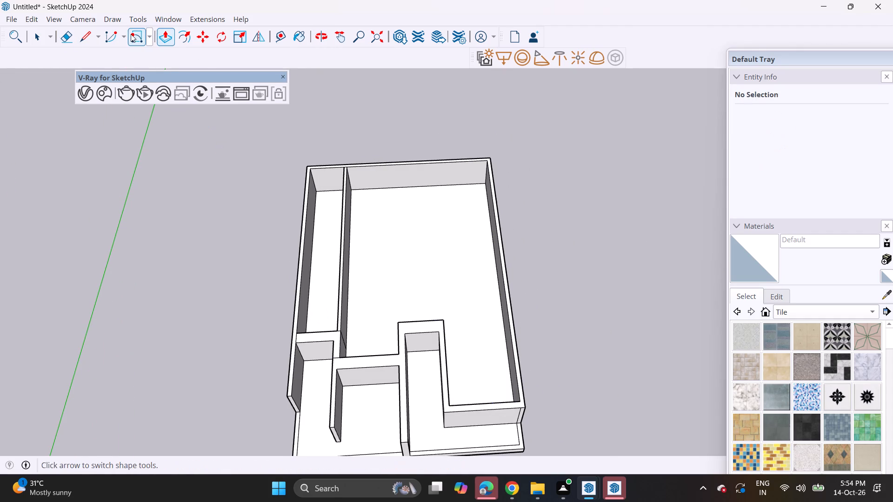
left_click(118, 37)
left_click(122, 29)
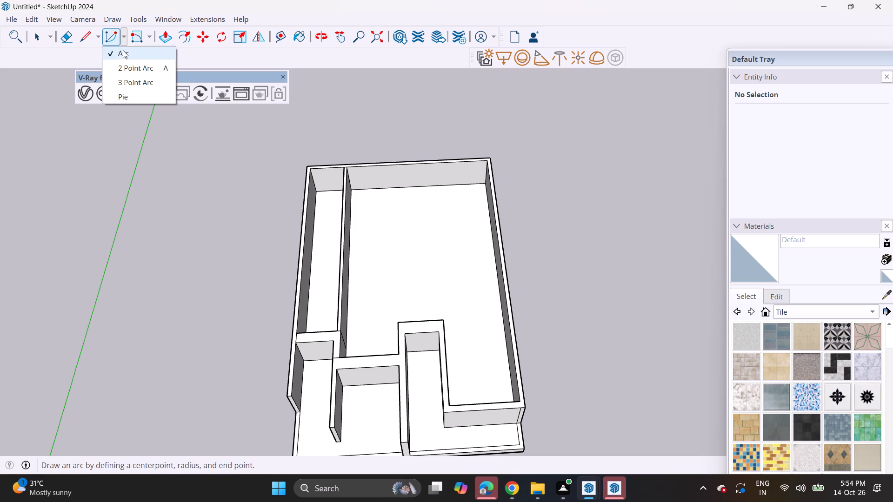
left_click(149, 39)
left_click(155, 68)
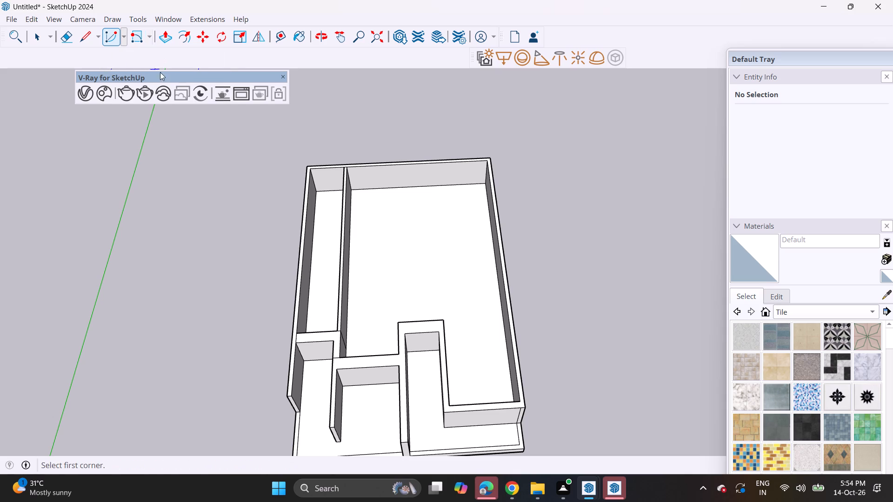
left_click(306, 165)
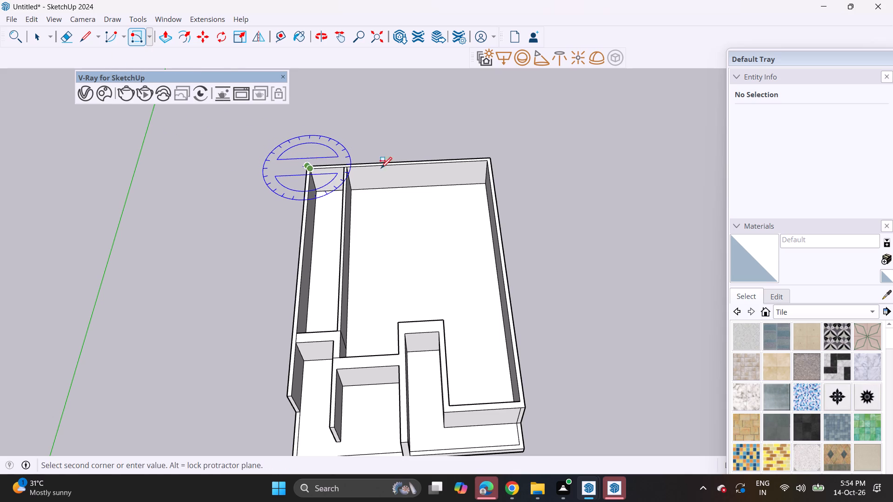
left_click(490, 155)
middle_click_drag(497, 159, 460, 115)
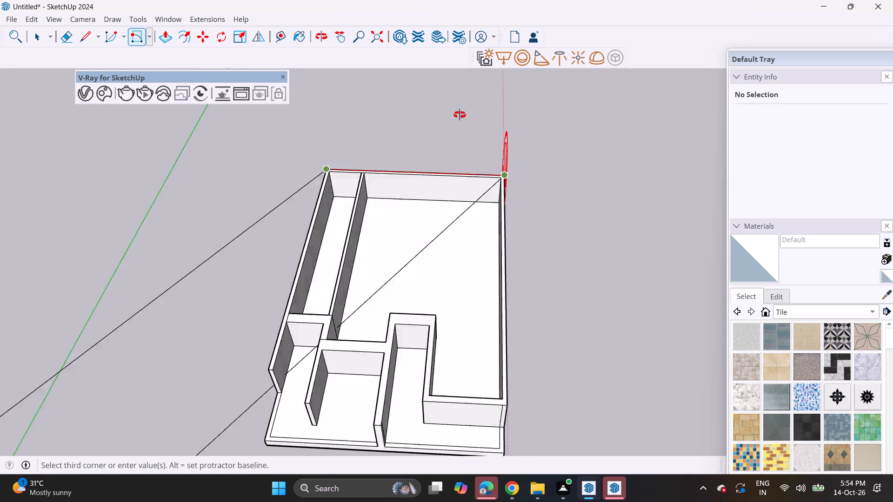
middle_click_drag(460, 115, 335, 20)
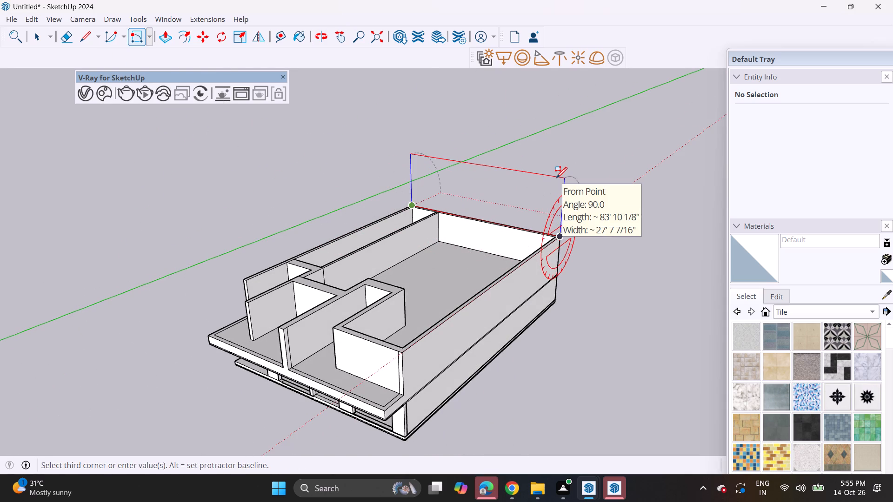
key("6")
key("Return")
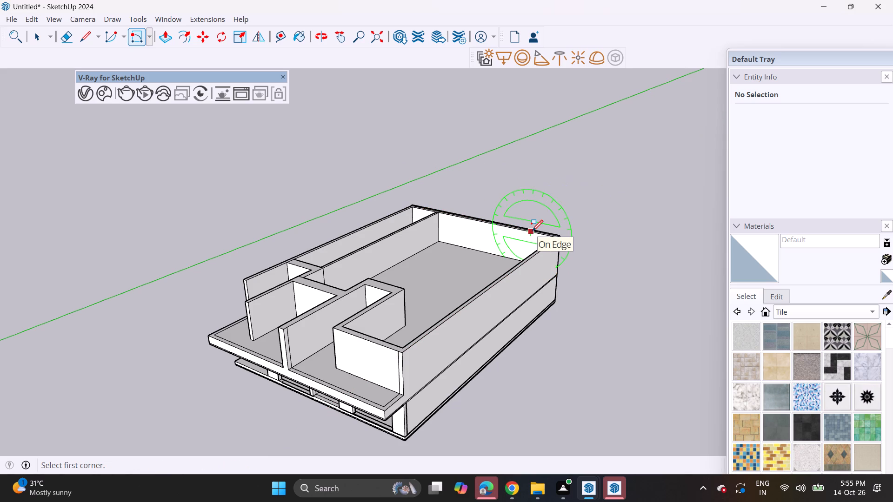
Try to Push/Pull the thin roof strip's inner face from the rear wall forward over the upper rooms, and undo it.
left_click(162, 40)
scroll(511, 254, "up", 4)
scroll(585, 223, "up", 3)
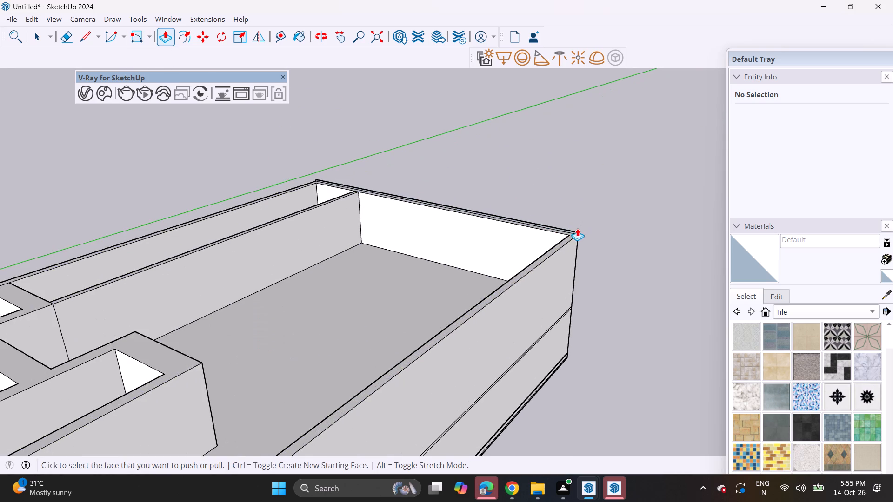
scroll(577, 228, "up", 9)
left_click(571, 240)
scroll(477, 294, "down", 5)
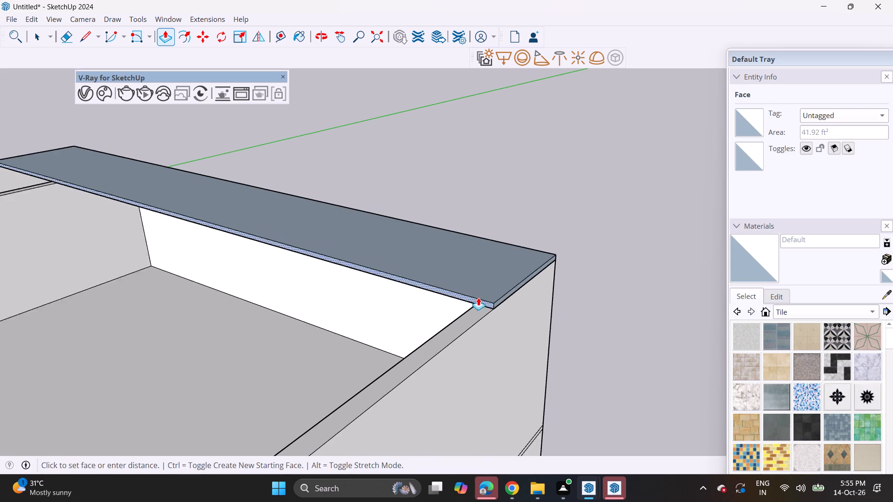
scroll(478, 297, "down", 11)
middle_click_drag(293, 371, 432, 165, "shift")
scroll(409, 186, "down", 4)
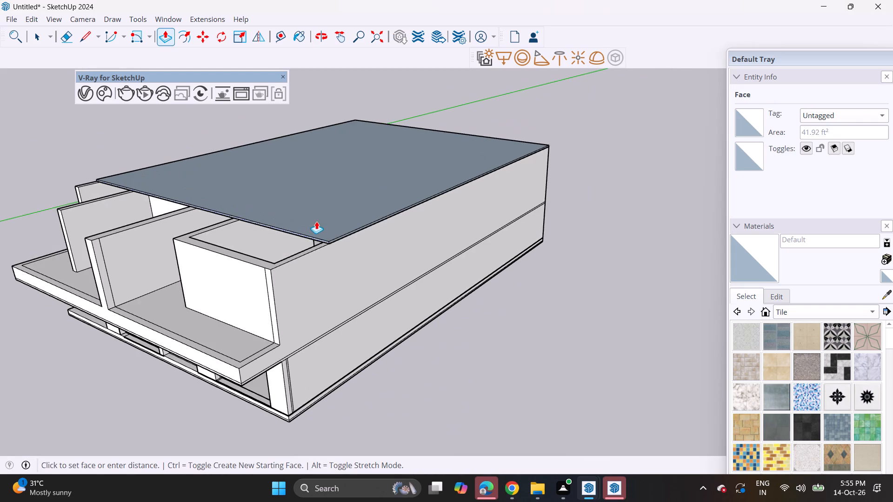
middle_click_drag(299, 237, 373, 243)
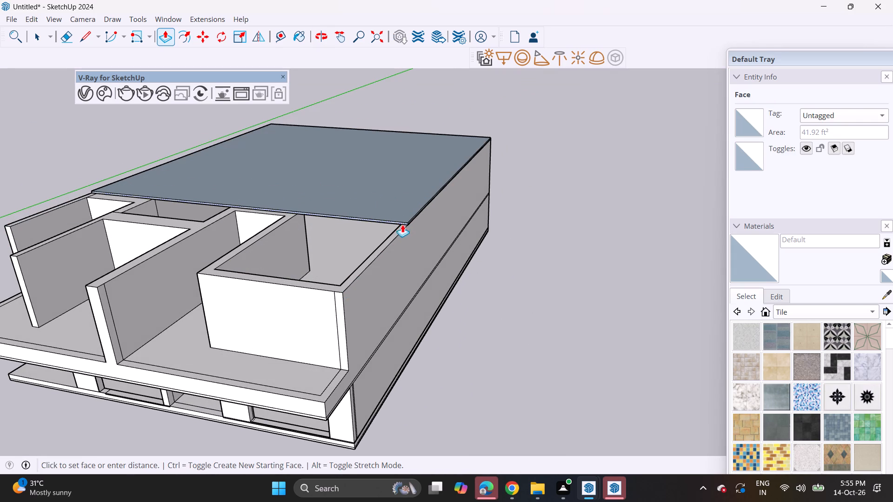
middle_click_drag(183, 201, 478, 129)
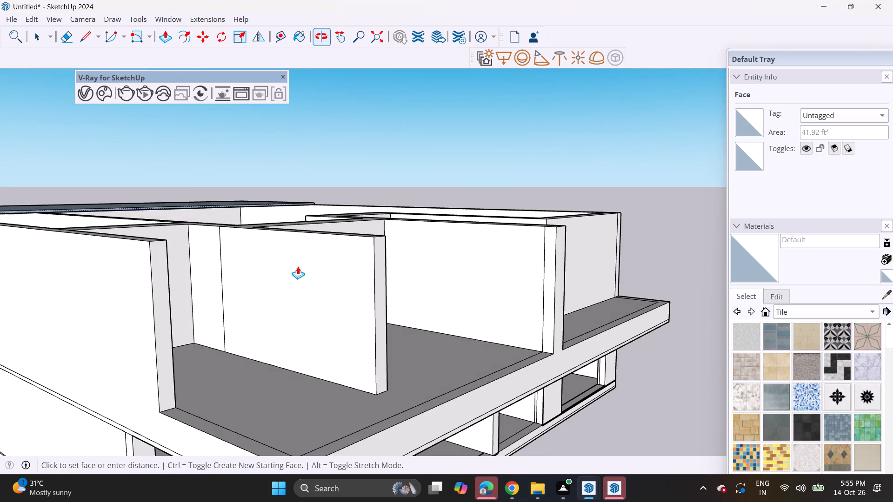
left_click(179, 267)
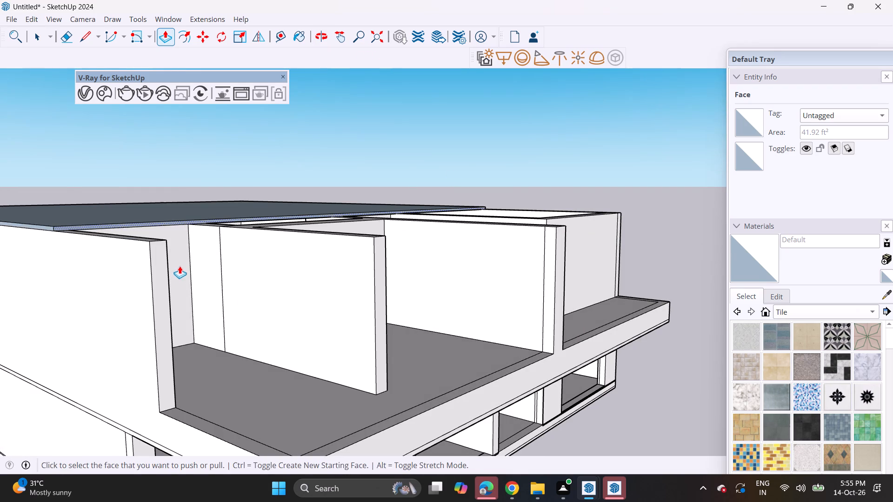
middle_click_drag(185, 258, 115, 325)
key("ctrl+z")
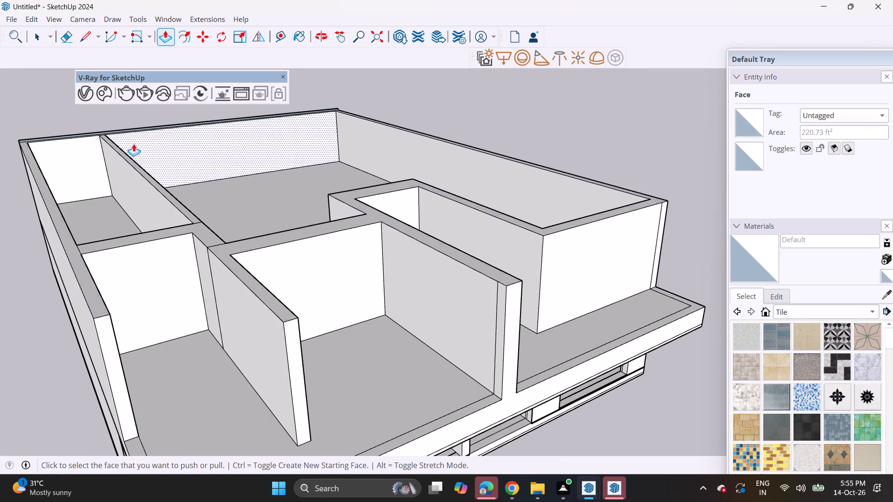
Push/Pull the roof strip's inner face from the rear wall forward until flush with the left connecting wall's front face.
left_click(141, 127)
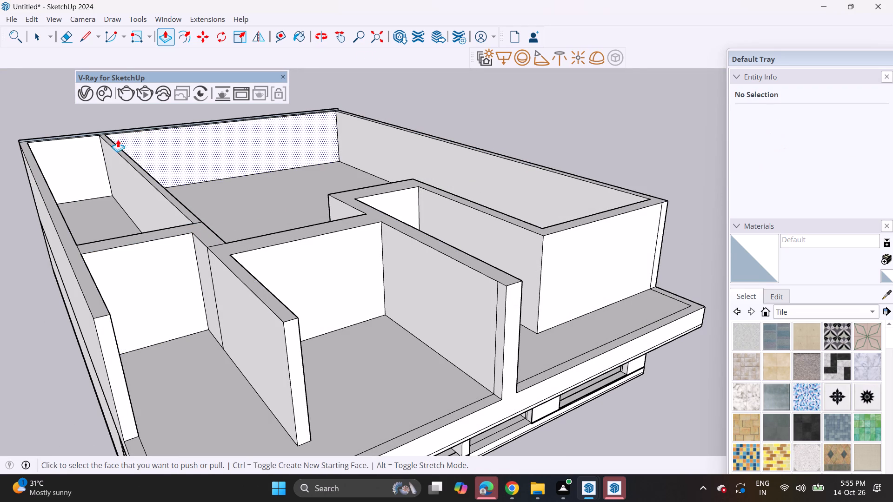
key("Escape")
left_click(113, 132)
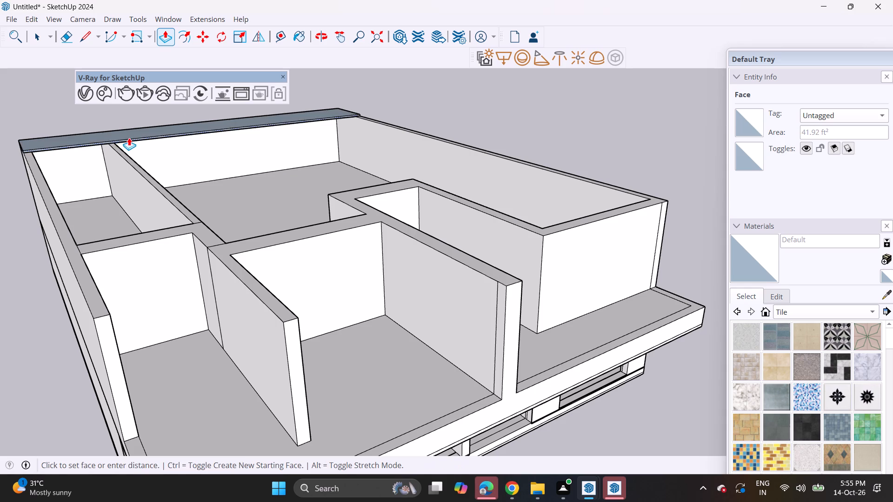
left_click(137, 262)
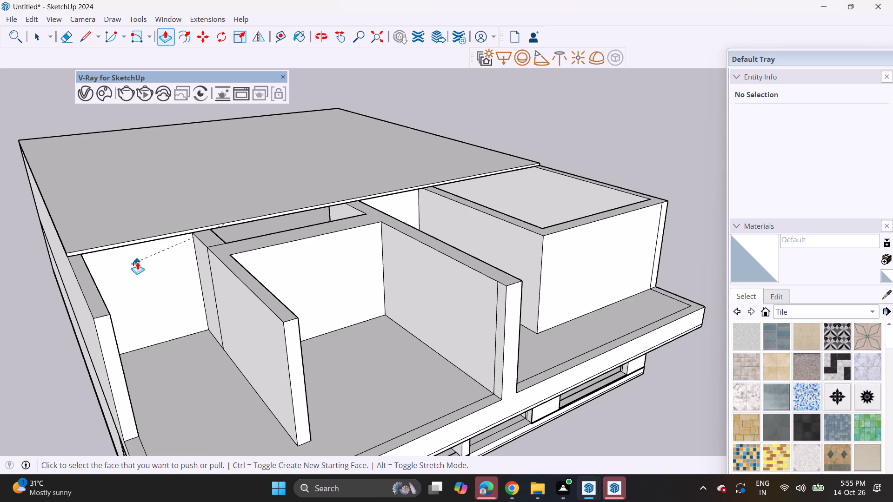
Draw a short line across the roof slab's front edge face where it meets the left room partition's outer corner.
middle_click_drag(366, 292, 40, 287)
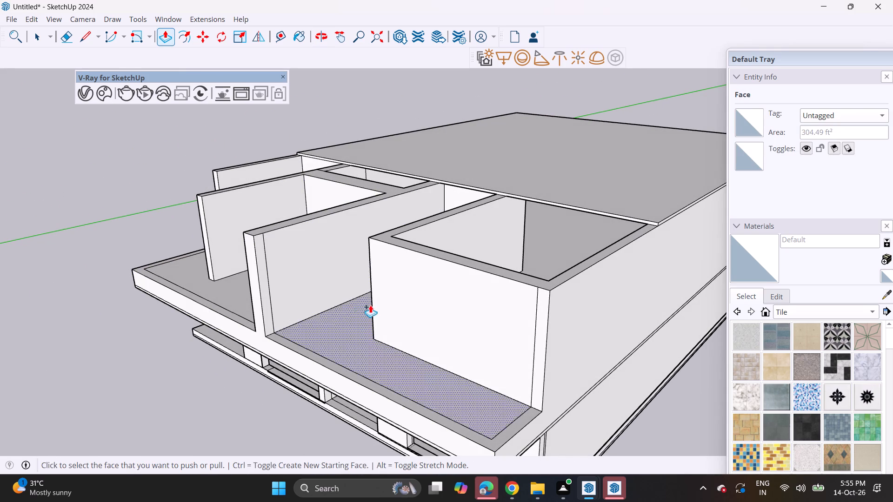
middle_click_drag(267, 159, 381, 183)
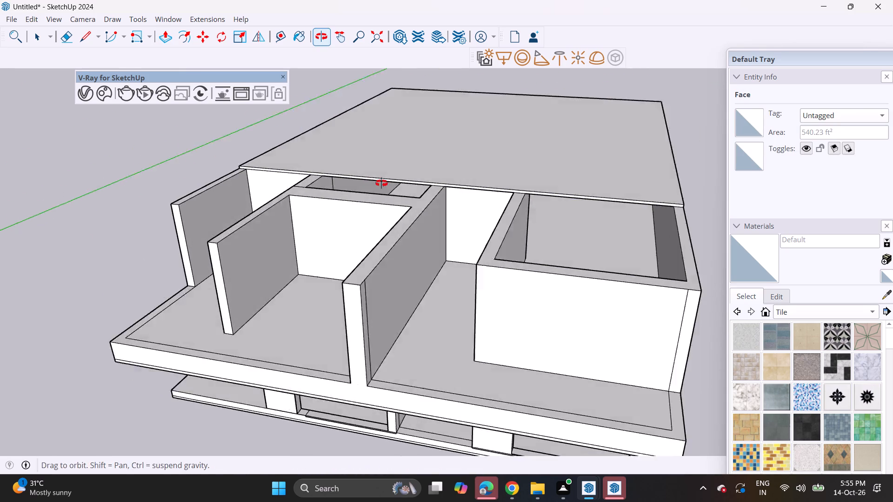
middle_click_drag(381, 183, 398, 192)
middle_click_drag(282, 199, 318, 182)
scroll(318, 182, "up", 1)
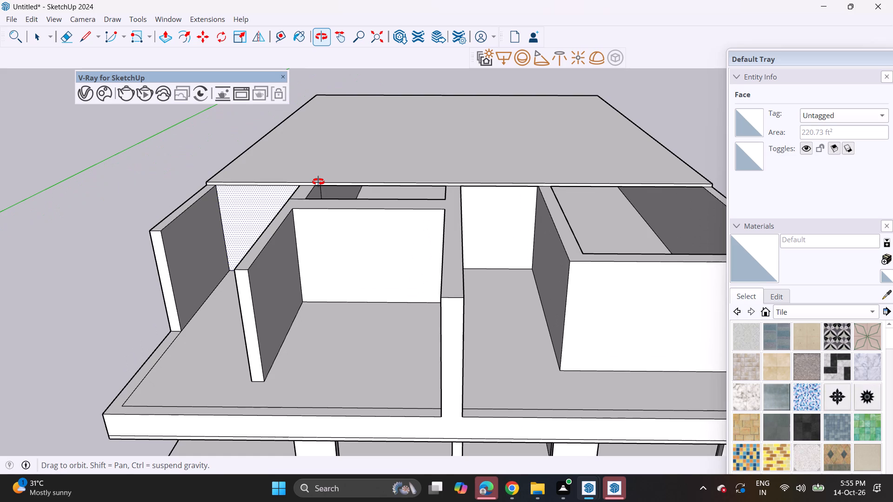
middle_click_drag(318, 182, 320, 197)
scroll(288, 204, "up", 4)
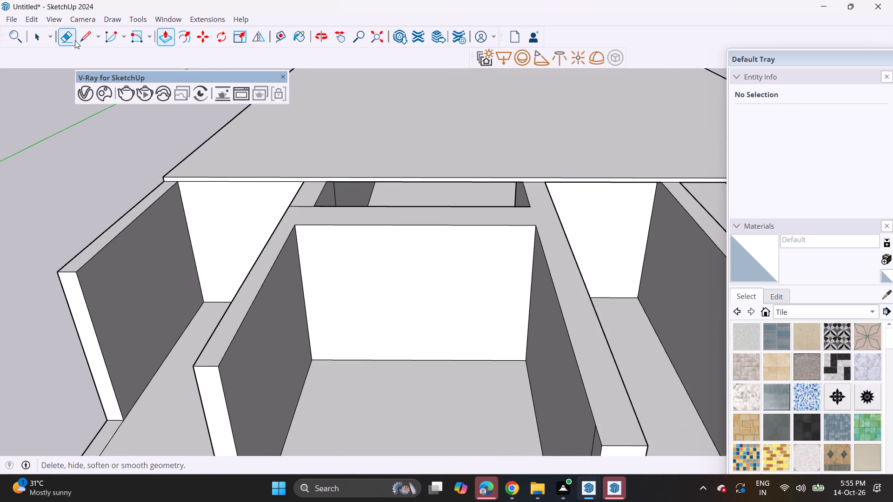
left_click(75, 40)
left_click(87, 41)
left_click(299, 182)
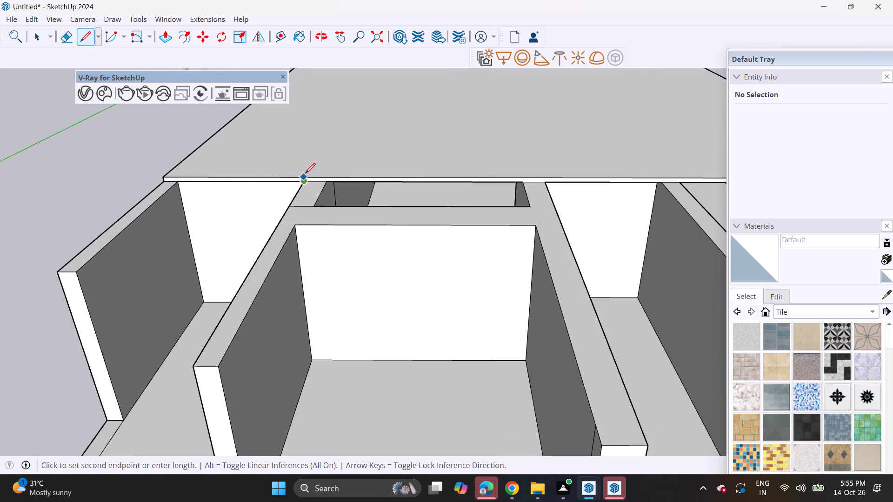
left_click(305, 173)
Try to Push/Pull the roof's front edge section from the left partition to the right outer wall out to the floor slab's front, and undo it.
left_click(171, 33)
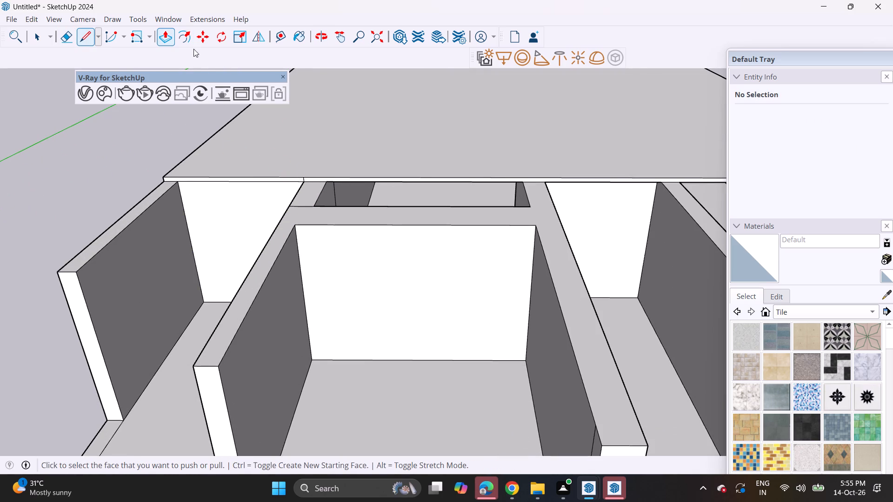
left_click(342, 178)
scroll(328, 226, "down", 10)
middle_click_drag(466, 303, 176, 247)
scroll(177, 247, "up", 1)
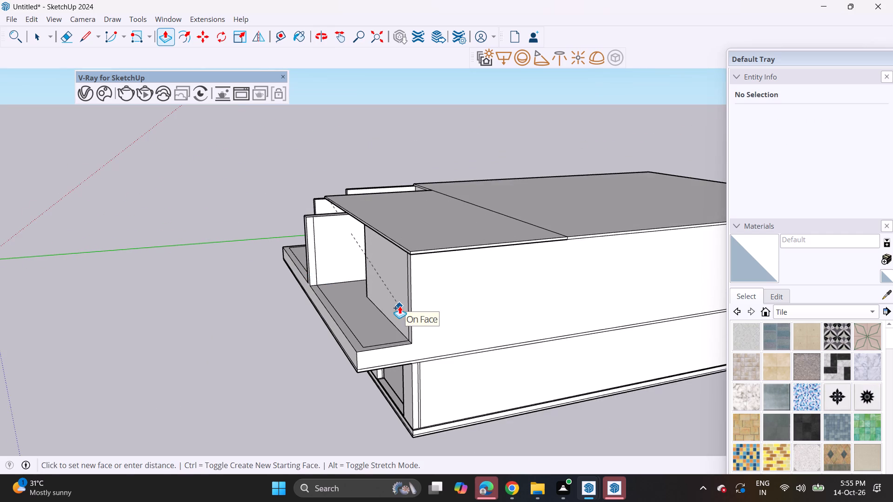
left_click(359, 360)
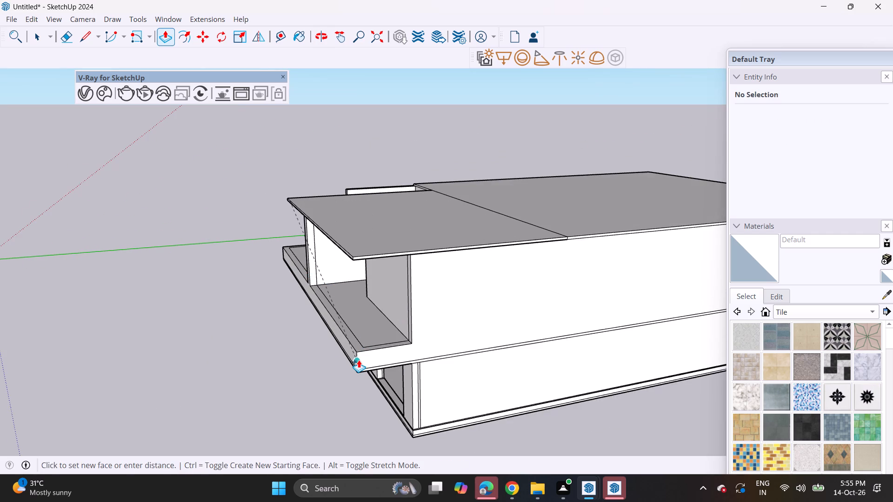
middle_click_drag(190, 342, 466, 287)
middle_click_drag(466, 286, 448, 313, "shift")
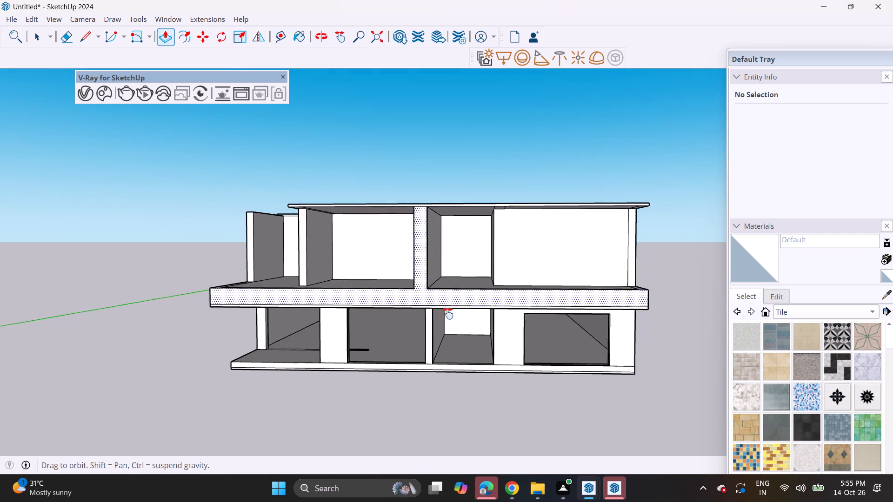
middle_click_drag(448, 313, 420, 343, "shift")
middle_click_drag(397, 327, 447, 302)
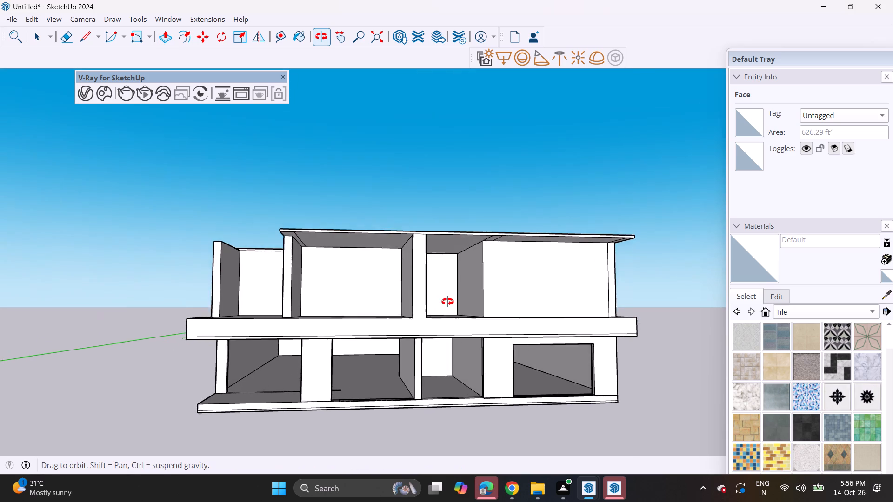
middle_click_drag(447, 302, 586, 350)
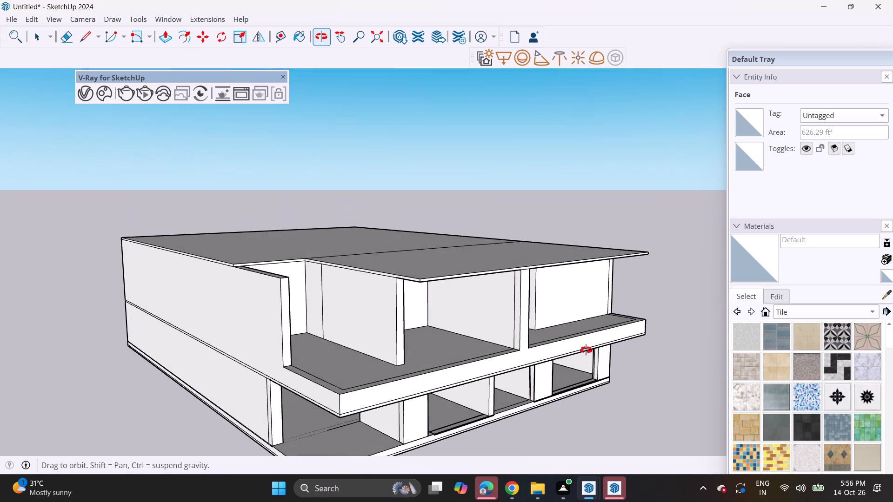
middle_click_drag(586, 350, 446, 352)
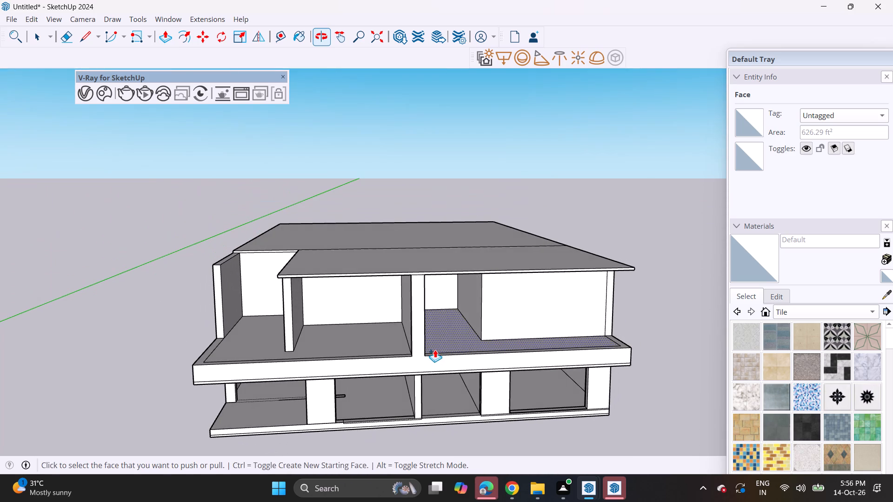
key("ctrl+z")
Draw a second short line across the roof's front edge face at the central wall's left face.
middle_click_drag(434, 346, 410, 377)
scroll(370, 230, "up", 4)
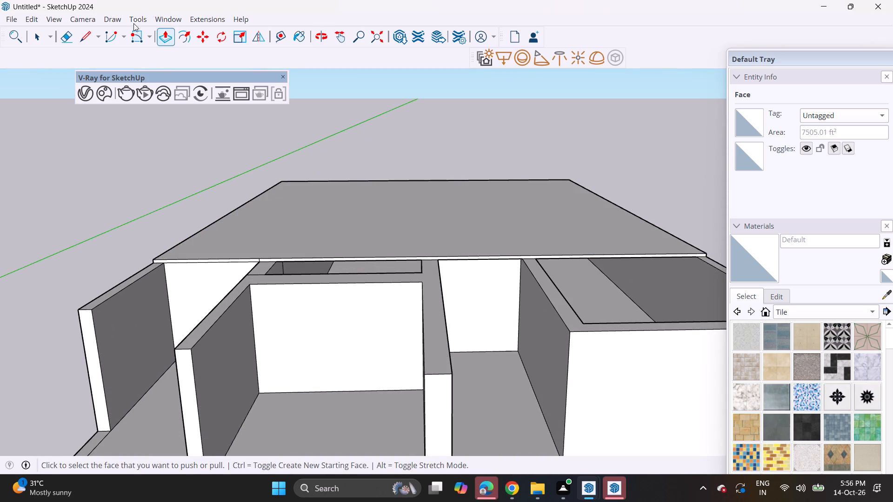
left_click(81, 38)
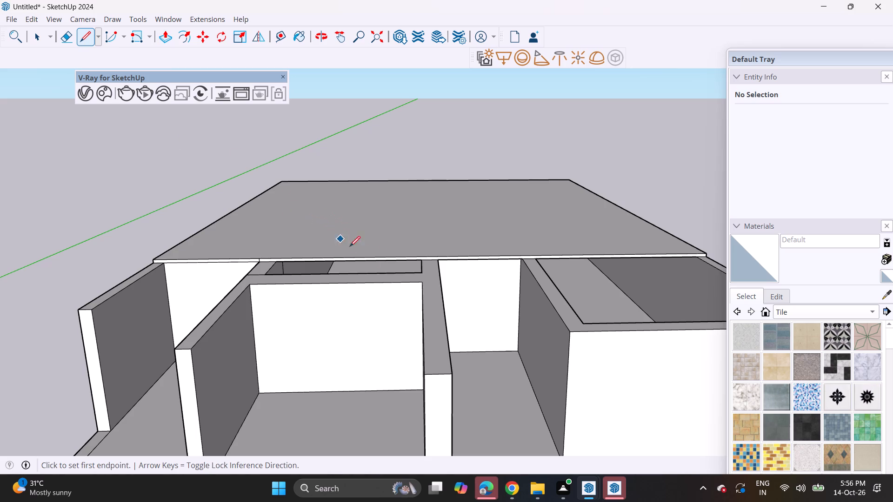
left_click(420, 257)
scroll(420, 246, "up", 7)
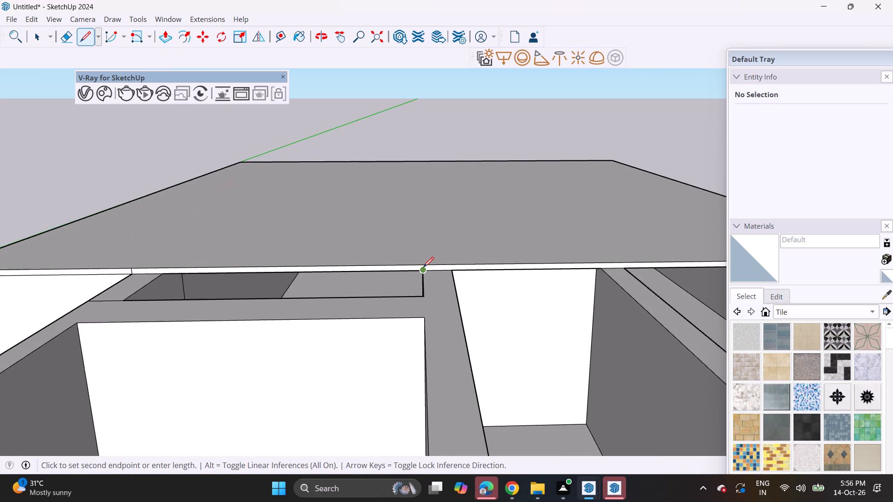
scroll(423, 267, "up", 2)
left_click(422, 265)
scroll(407, 275, "down", 7)
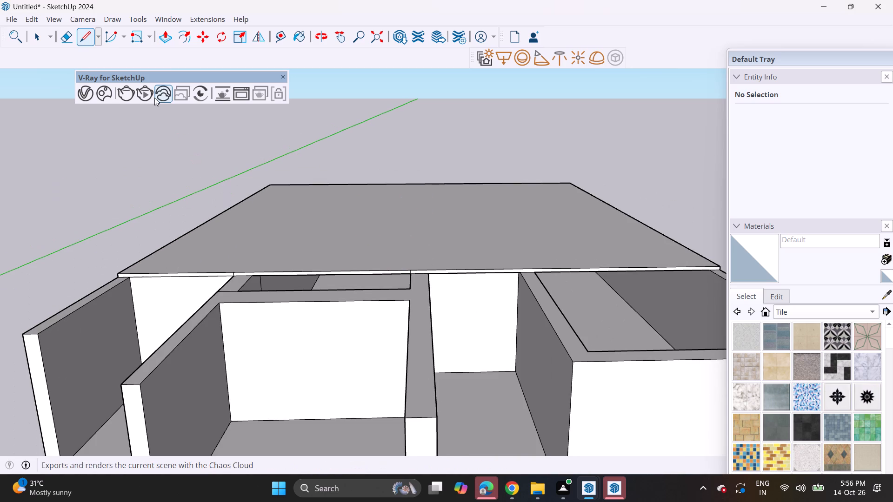
scroll(161, 91, "down", 4)
Push/Pull the roof's front edge section right of the central wall line forward to the central wall's front end.
left_click_drag(166, 35, 173, 39)
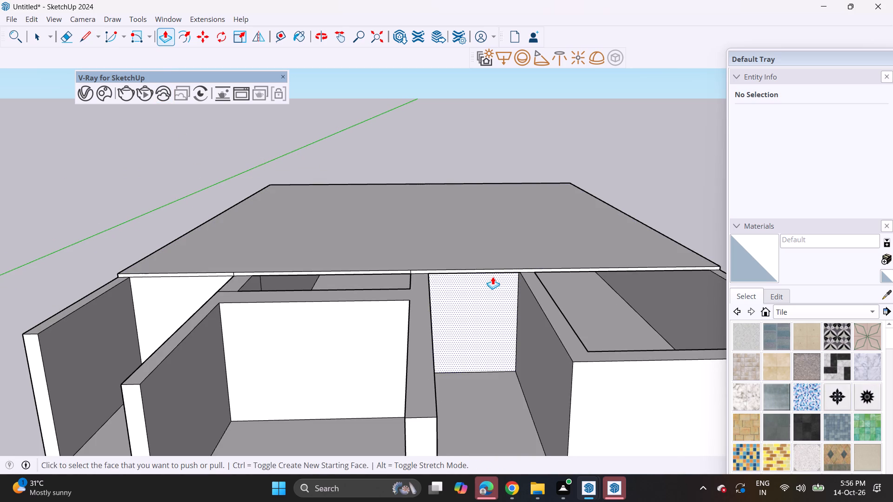
left_click(493, 272)
scroll(480, 337, "down", 7)
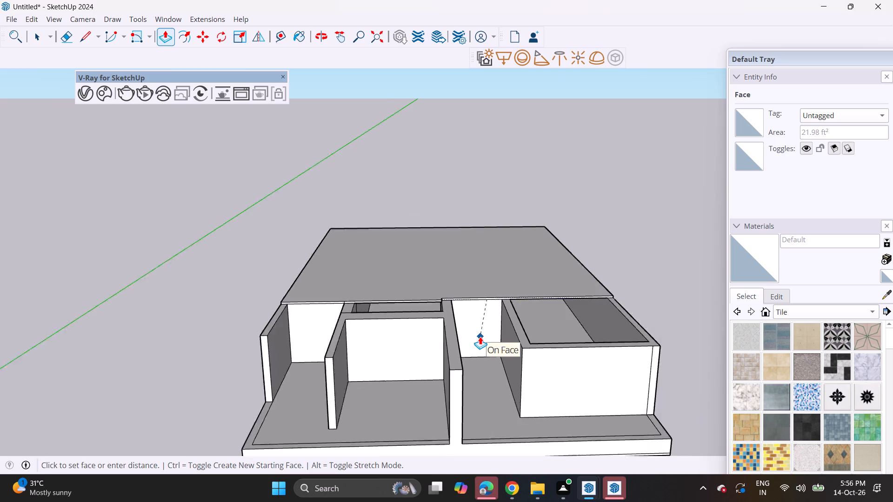
scroll(480, 337, "down", 1)
left_click(465, 383)
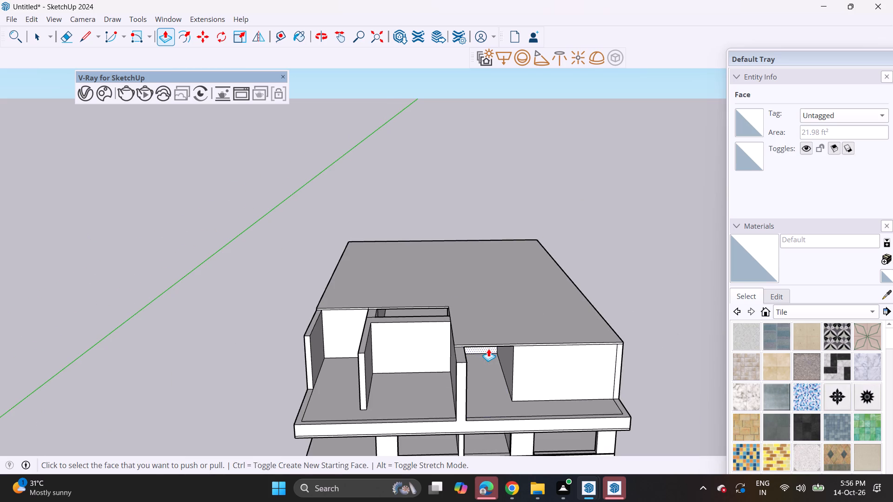
left_click(490, 345)
left_click(466, 392)
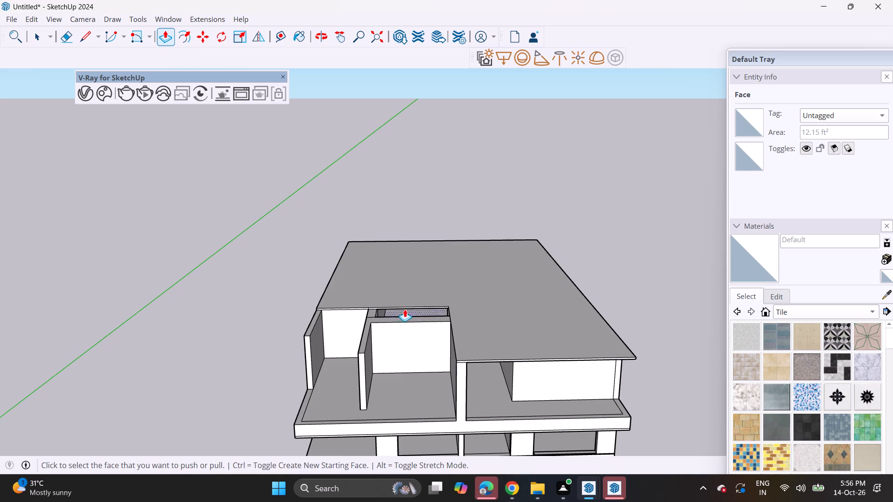
Push/Pull the roof's middle front edge section between the two drawn lines forward to the left partition's front end.
left_click(392, 308)
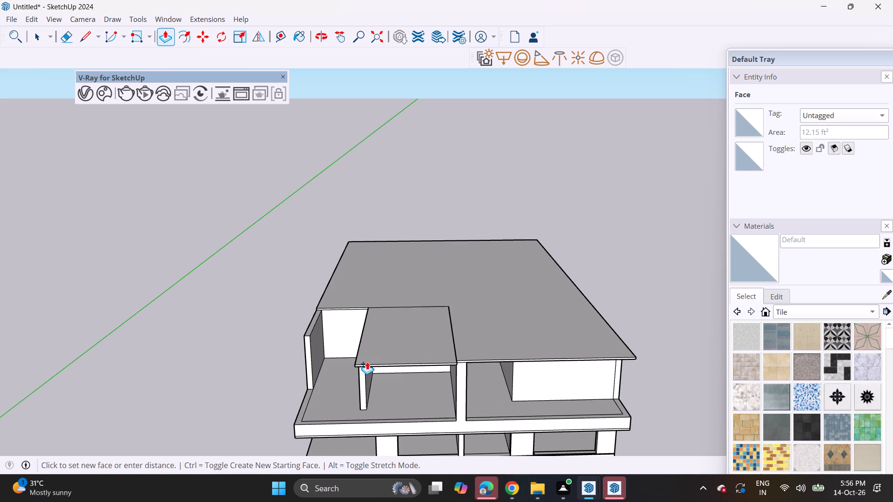
middle_click_drag(370, 332, 471, 287)
left_click(428, 359)
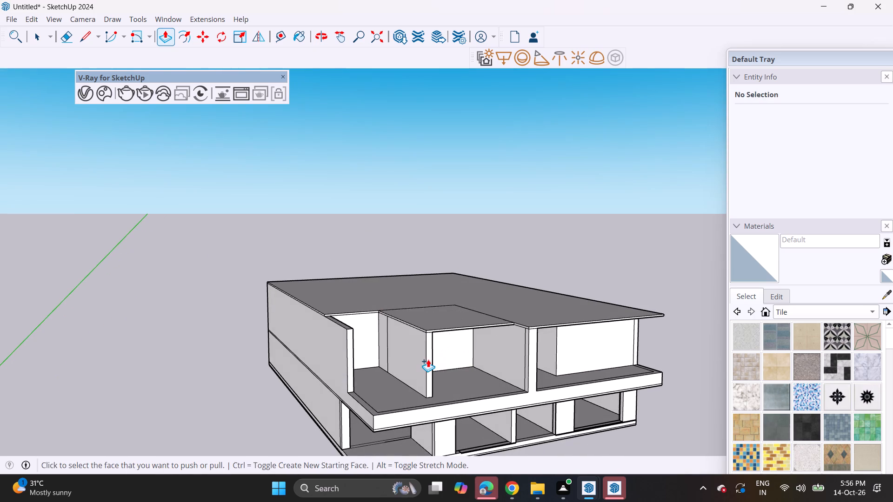
middle_click_drag(514, 373, 426, 297)
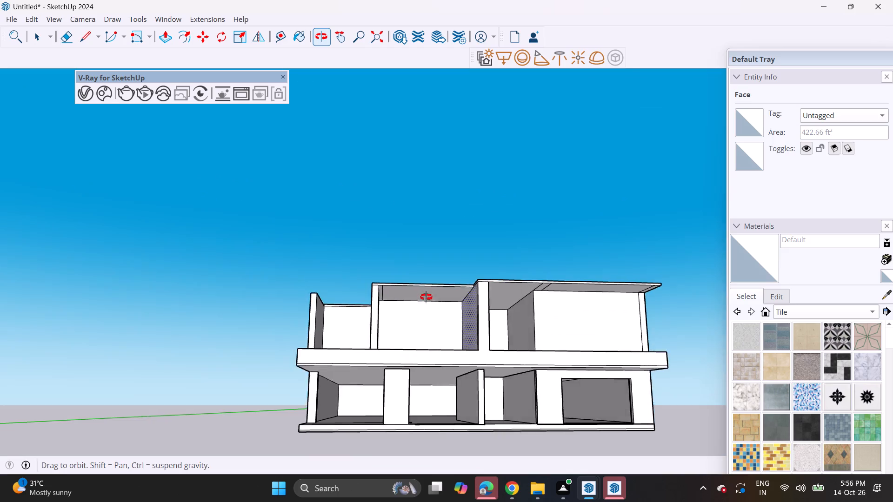
middle_click_drag(426, 297, 442, 475)
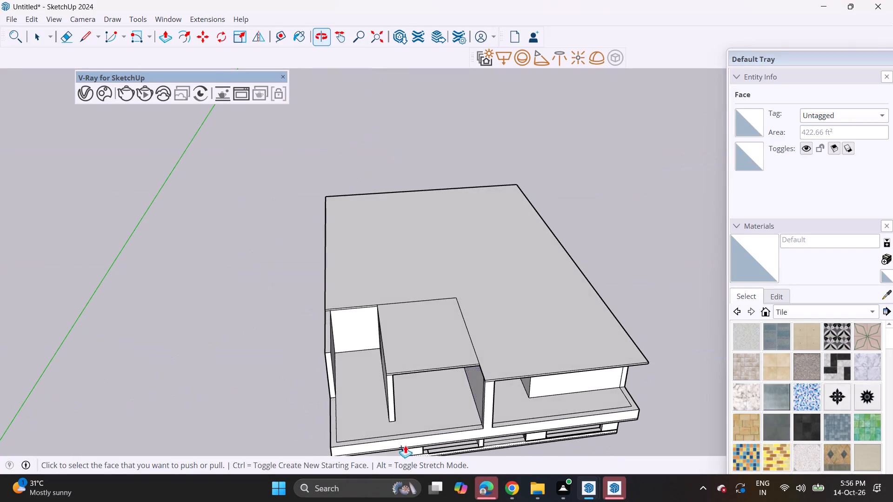
Push/Pull the back wall of the open recess beside the left outer wall slightly forward, past the roof's front edge.
scroll(350, 310, "up", 3)
middle_click_drag(339, 315, 457, 368)
scroll(431, 345, "up", 7)
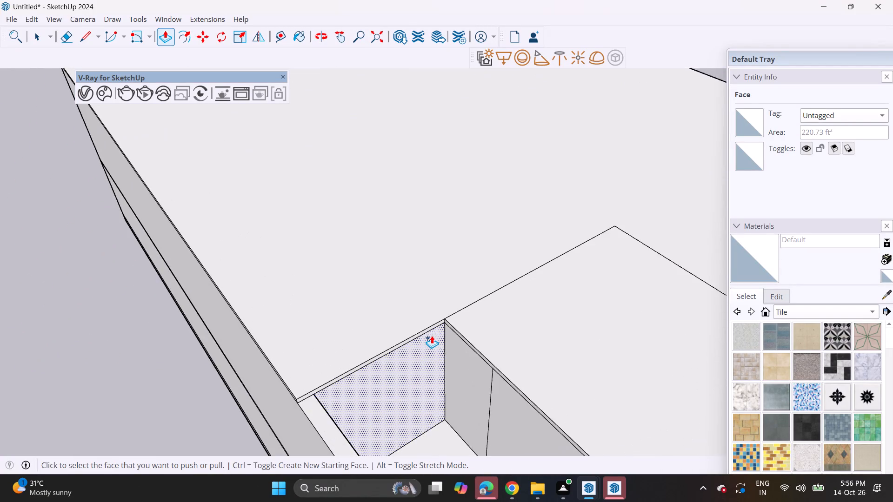
scroll(432, 336, "up", 5)
left_click(417, 359)
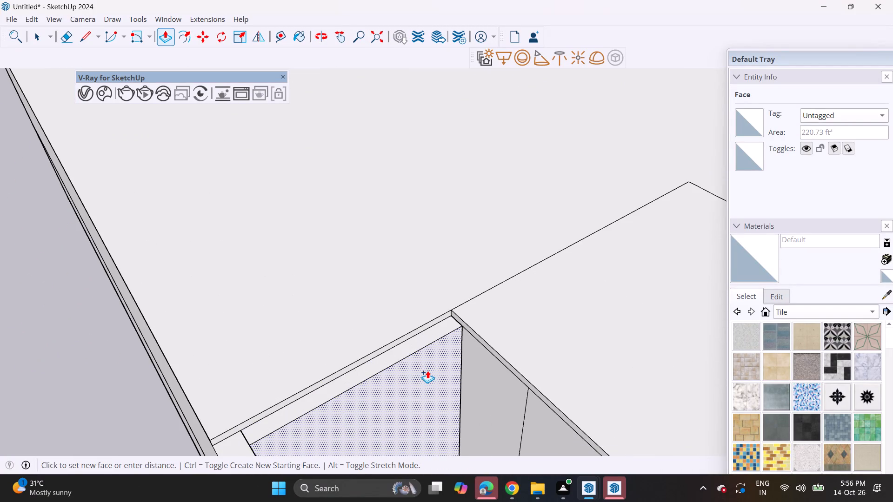
left_click(427, 370)
Erase the short edge dividing the left outer wall's top from the top of the adjoining back wall.
middle_click_drag(431, 370, 202, 290)
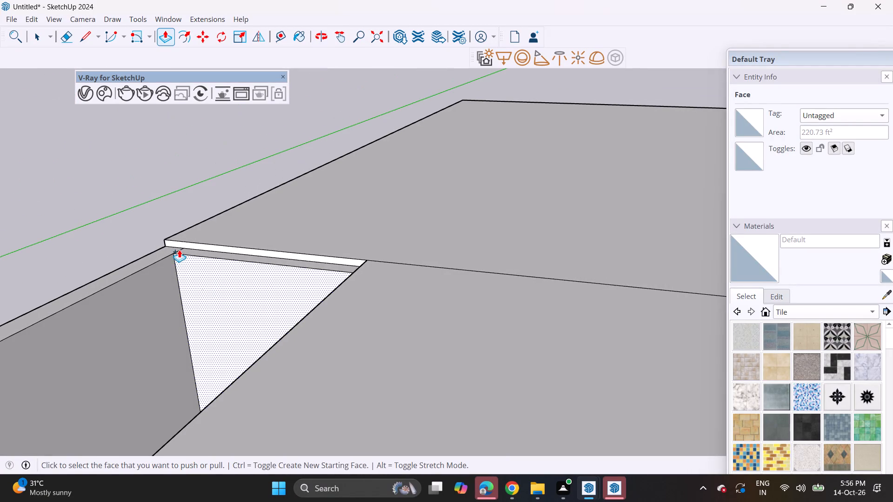
left_click(62, 36)
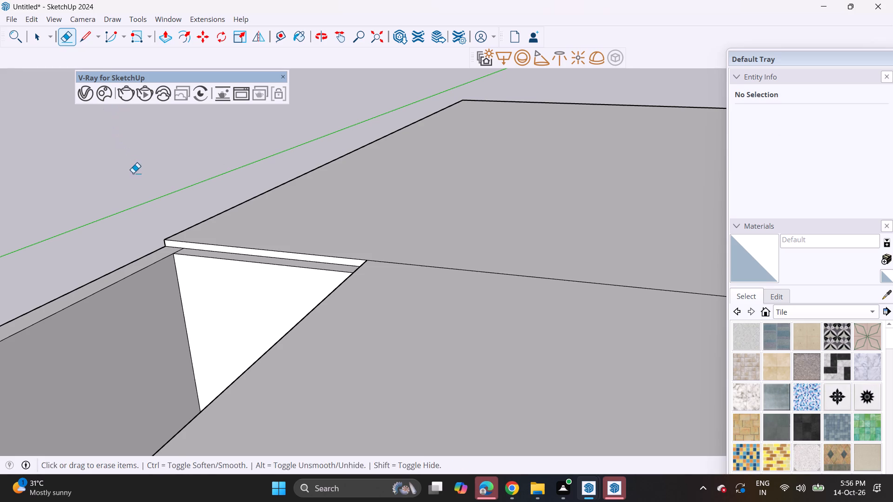
scroll(134, 176, "up", 4)
middle_click_drag(144, 183, 160, 222)
left_click_drag(272, 406, 289, 412)
scroll(286, 412, "down", 2)
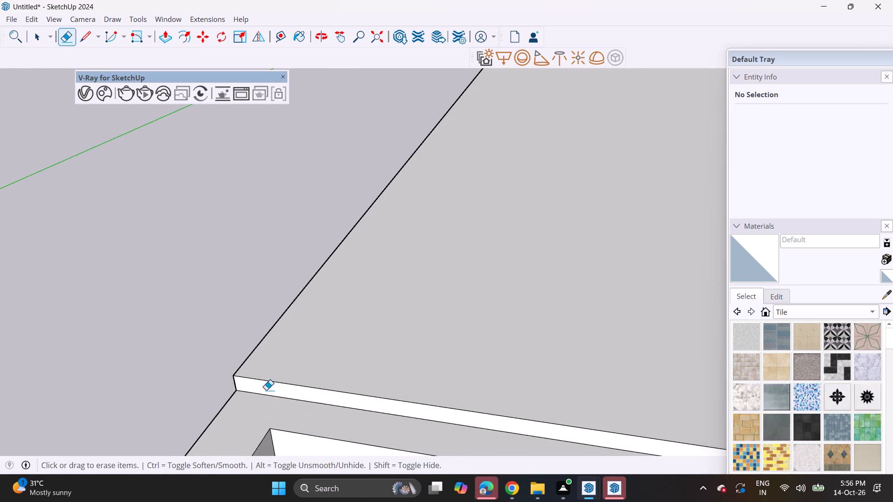
scroll(266, 390, "down", 15)
middle_click_drag(258, 438, 220, 258)
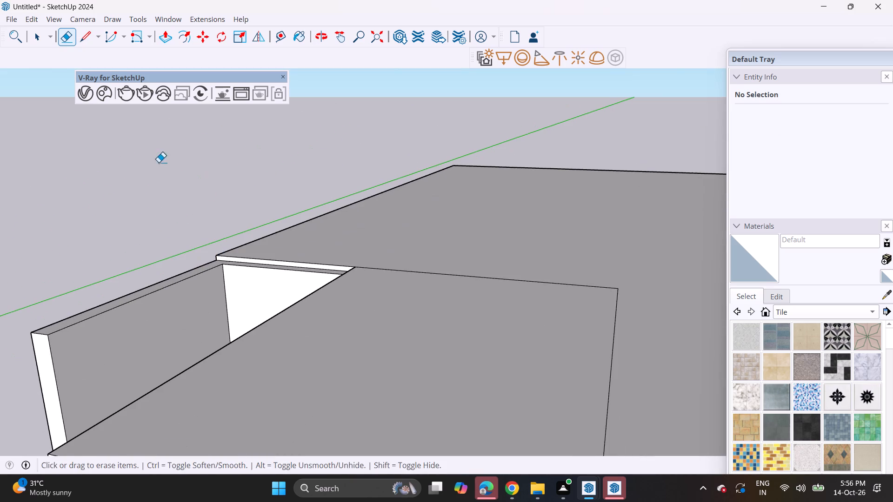
Push/Pull the L-shaped top of the left outer wall and recess back wall up about one storey above the roof.
left_click(174, 35)
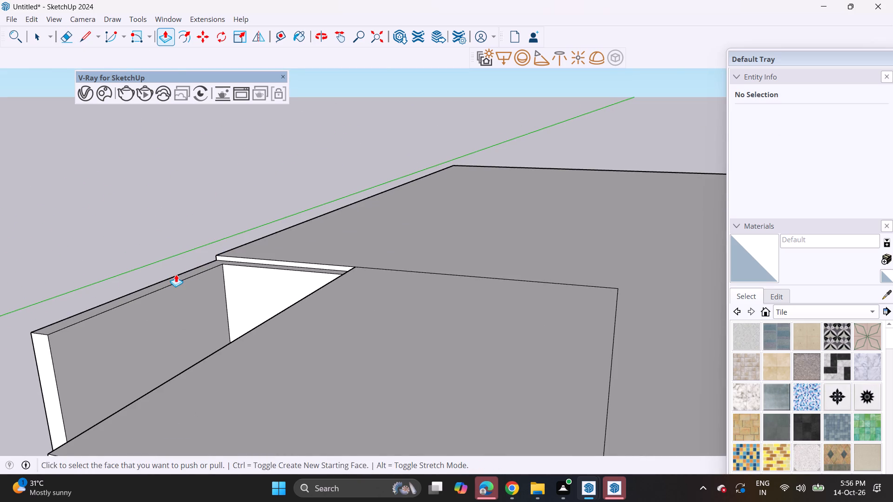
left_click(178, 281)
scroll(190, 177, "down", 4)
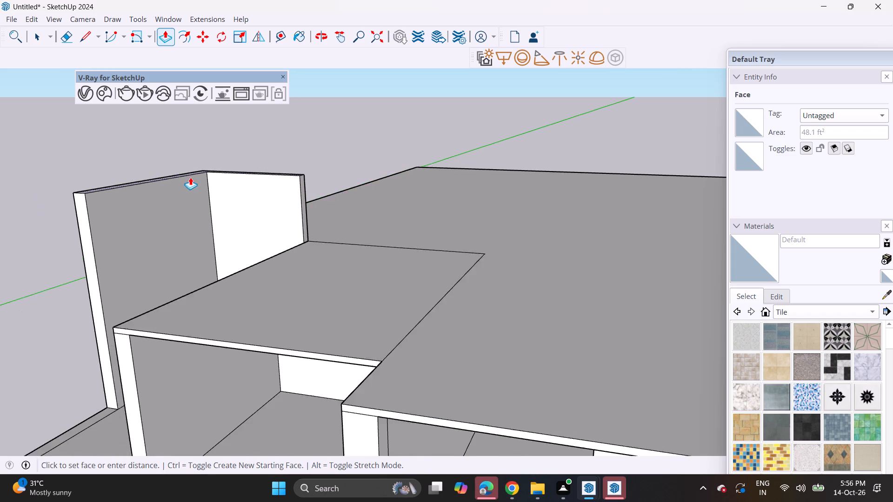
scroll(190, 177, "down", 3)
middle_click_drag(199, 192, 251, 101)
scroll(247, 150, "down", 4)
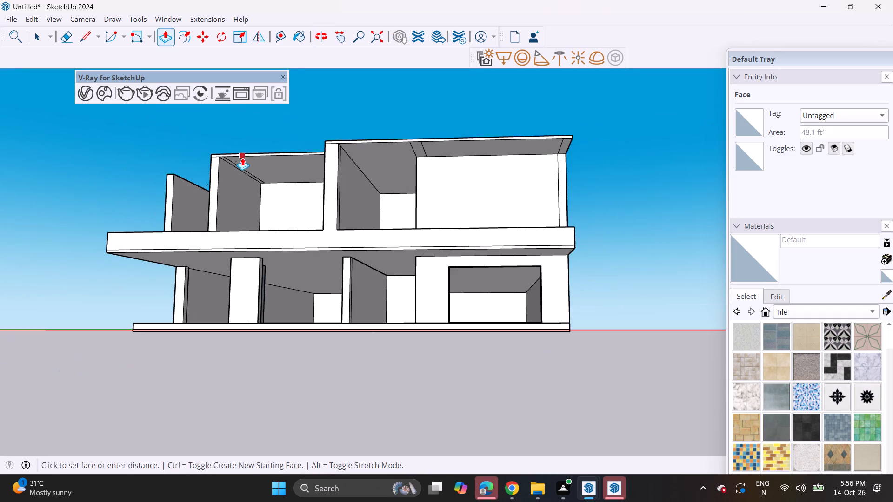
middle_click_drag(241, 157, 258, 263)
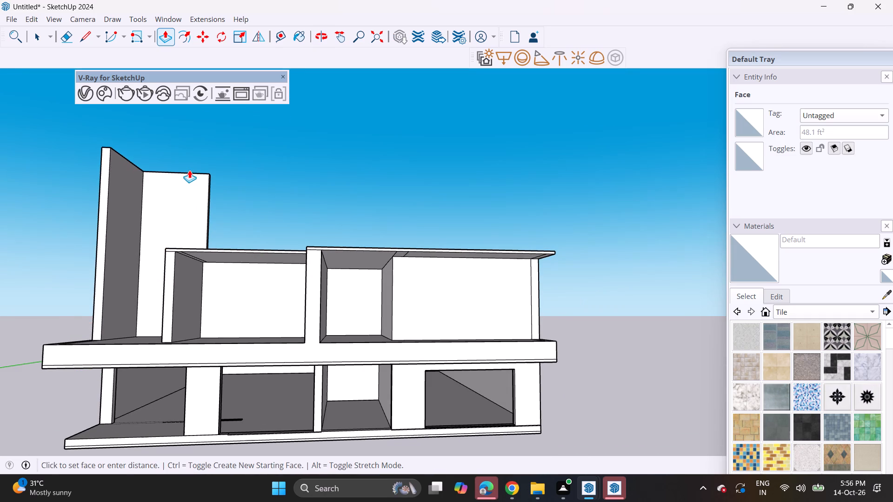
left_click(192, 174)
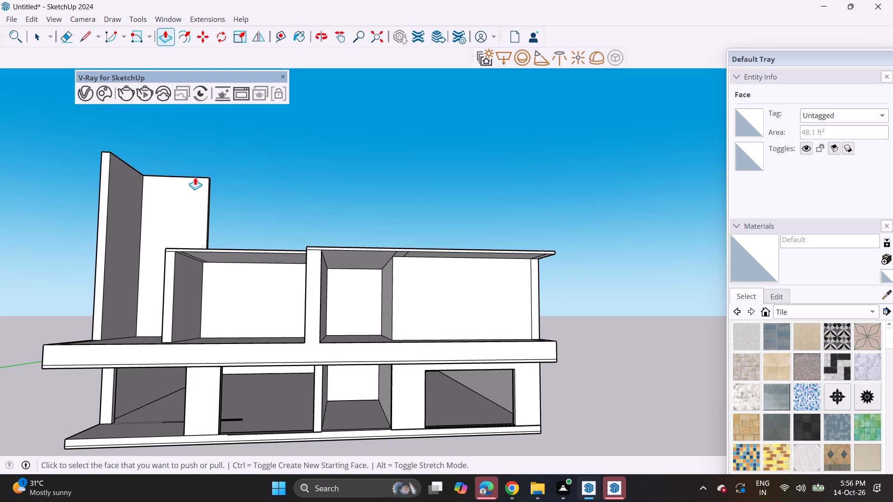
Erase the two leftover edges crossing the roof slab's top behind the middle extension and beside the central wall.
middle_click_drag(266, 213, 205, 348)
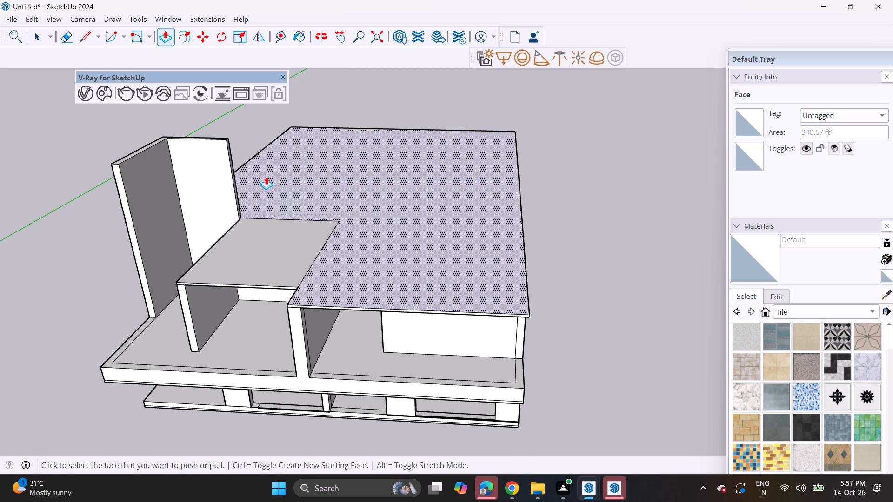
left_click(60, 41)
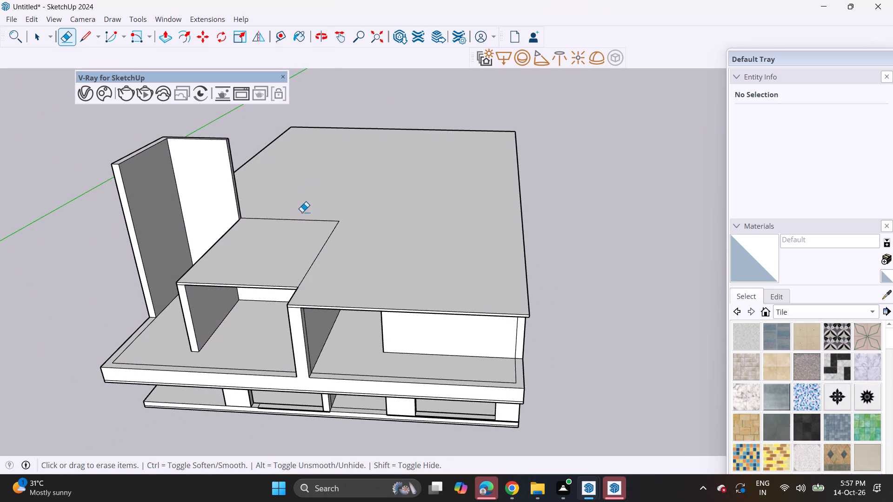
left_click_drag(302, 212, 306, 238)
left_click_drag(320, 239, 337, 253)
Draw a stepped line across the roof's top, from the raised wall's side to the right edge, stepping back near the middle.
left_click_drag(79, 36, 85, 38)
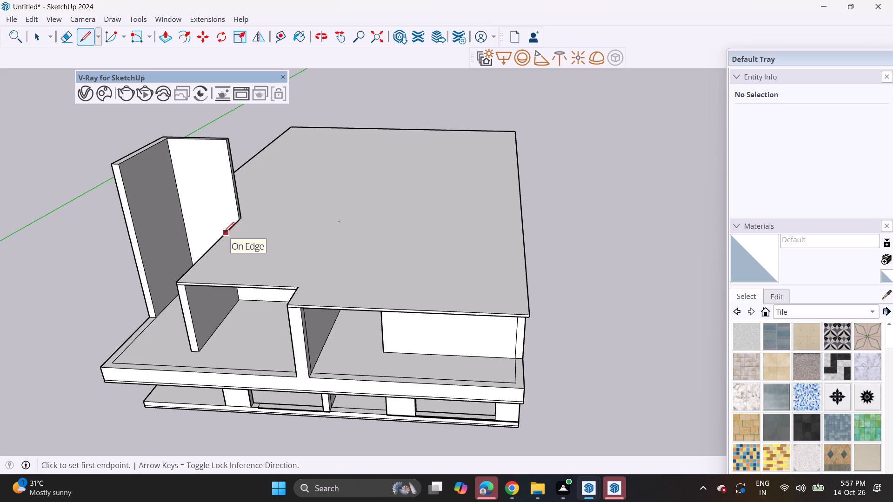
left_click(224, 232)
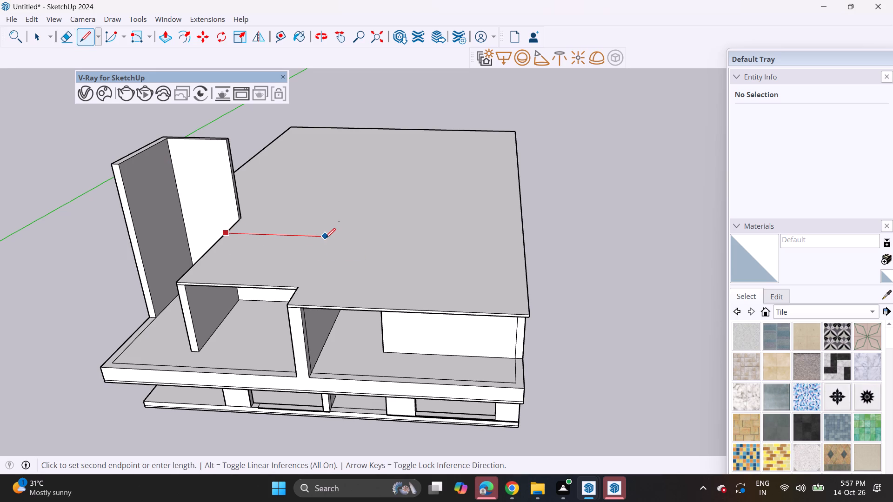
middle_click_drag(329, 235, 347, 156)
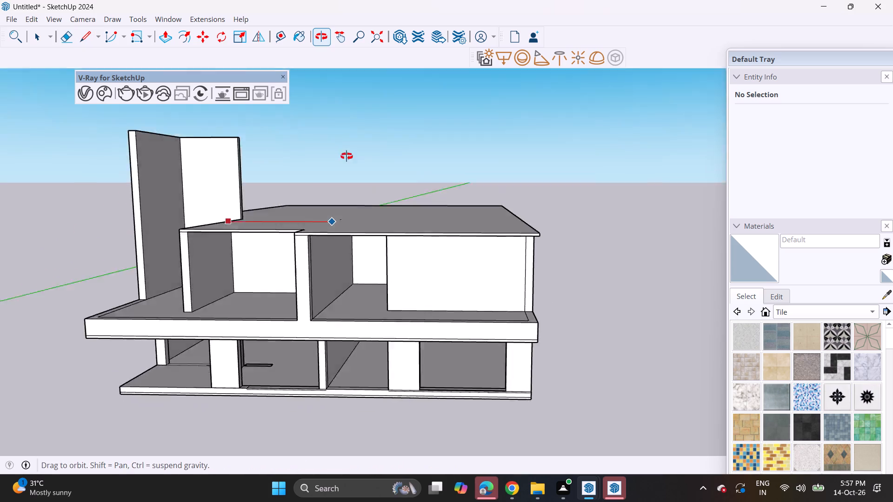
middle_click_drag(347, 156, 385, 170)
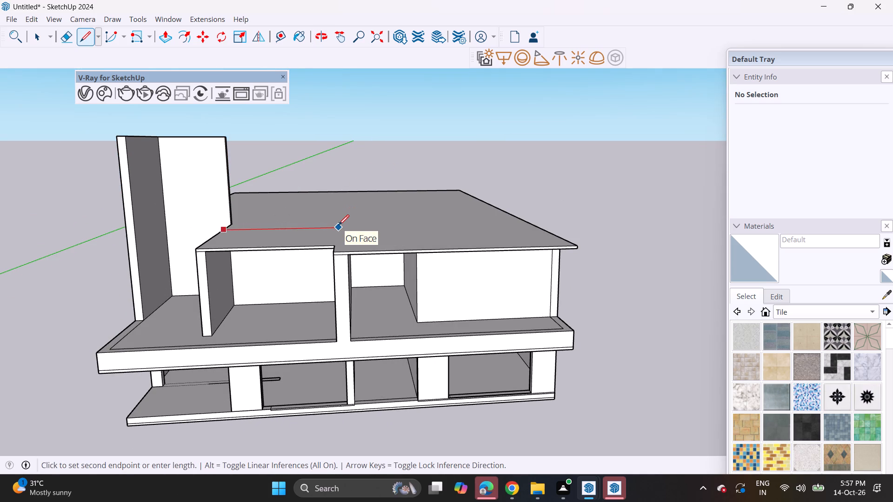
left_click(339, 225)
middle_click_drag(340, 204, 320, 294)
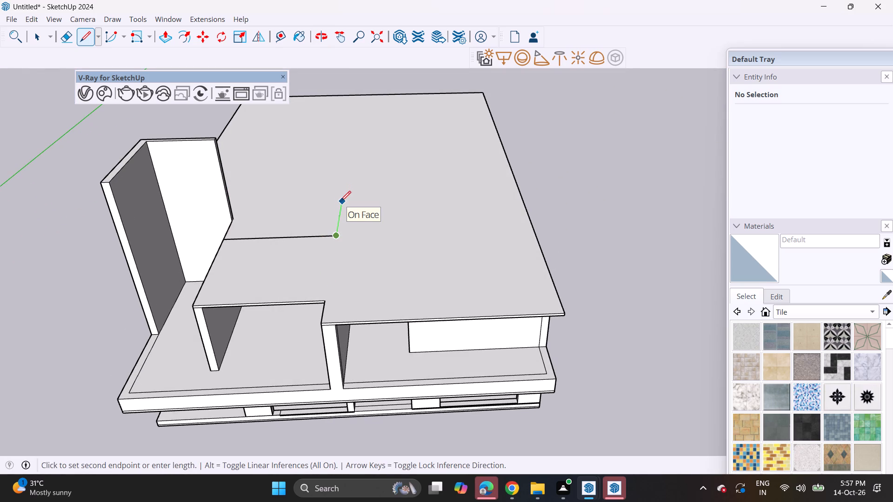
left_click(343, 212)
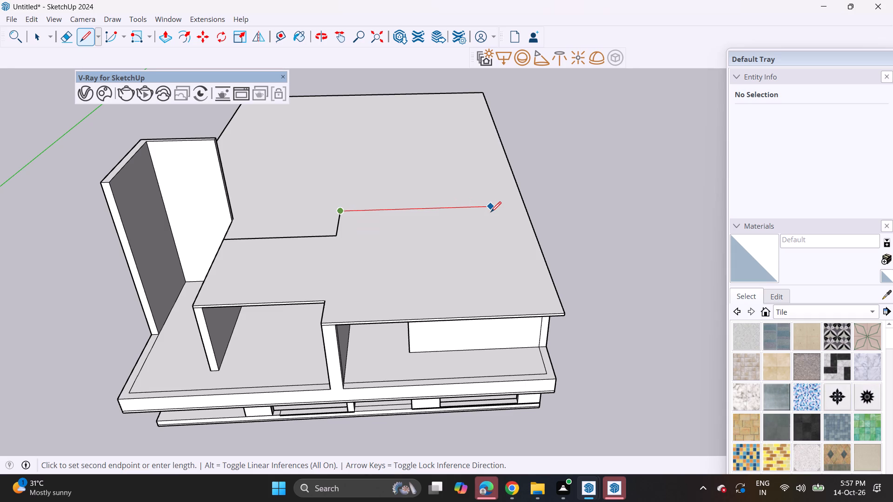
left_click(525, 207)
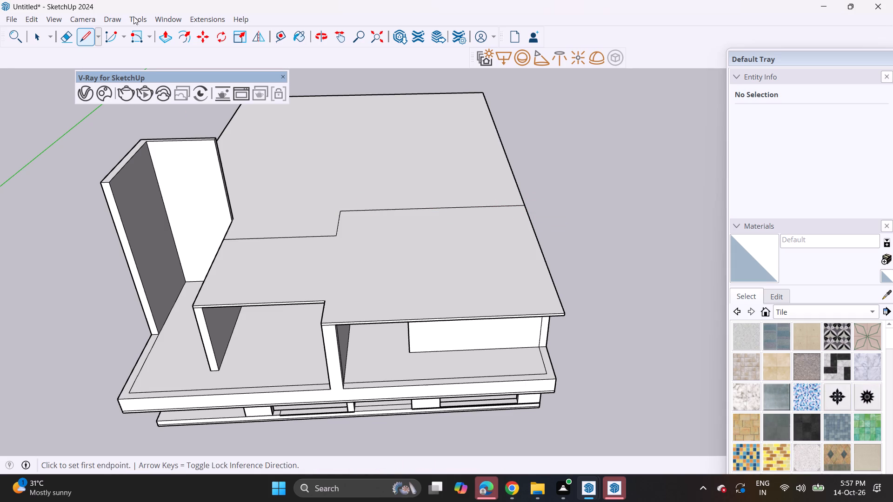
Offset the outline of the roof's rear area slightly inward to form a thin wall strip.
left_click_drag(180, 33, 190, 34)
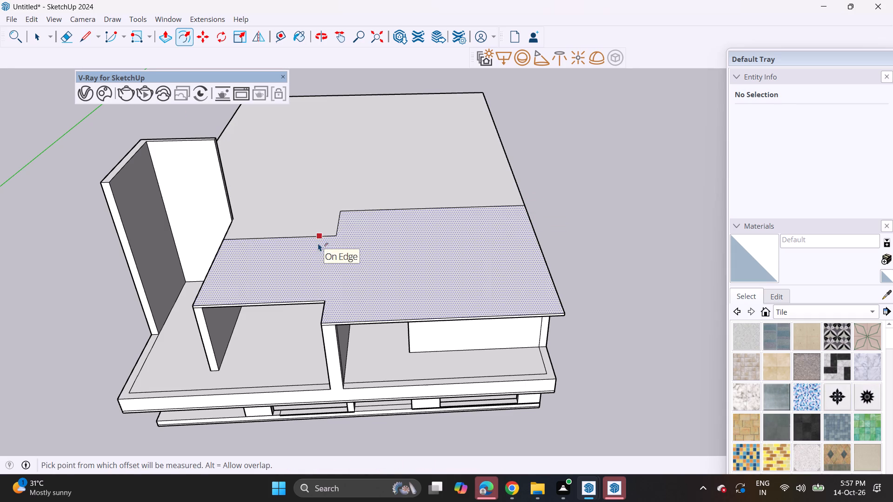
left_click(346, 206)
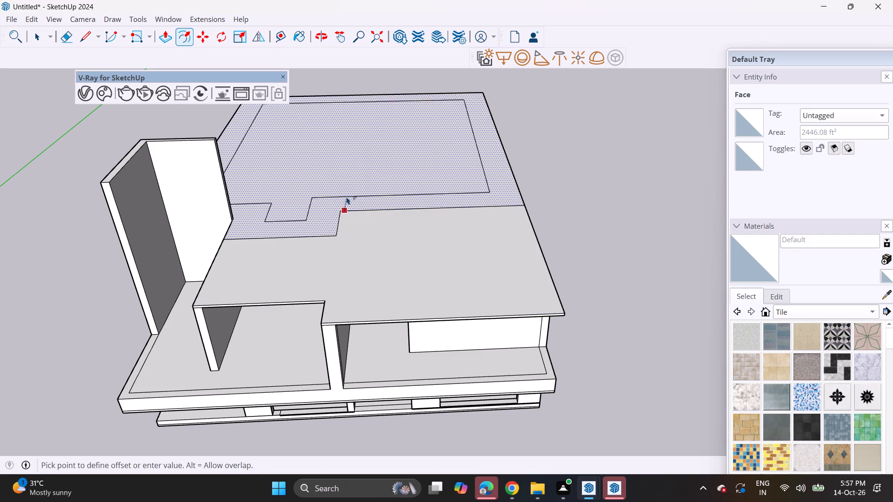
left_click(347, 208)
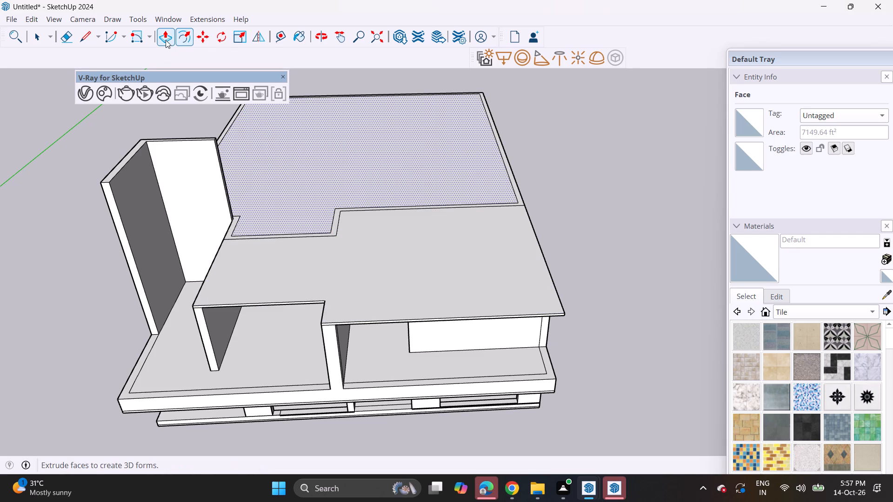
Push/Pull the thin perimeter strip on the rear roof area up level with the tall left wall's top.
left_click_drag(165, 36, 173, 38)
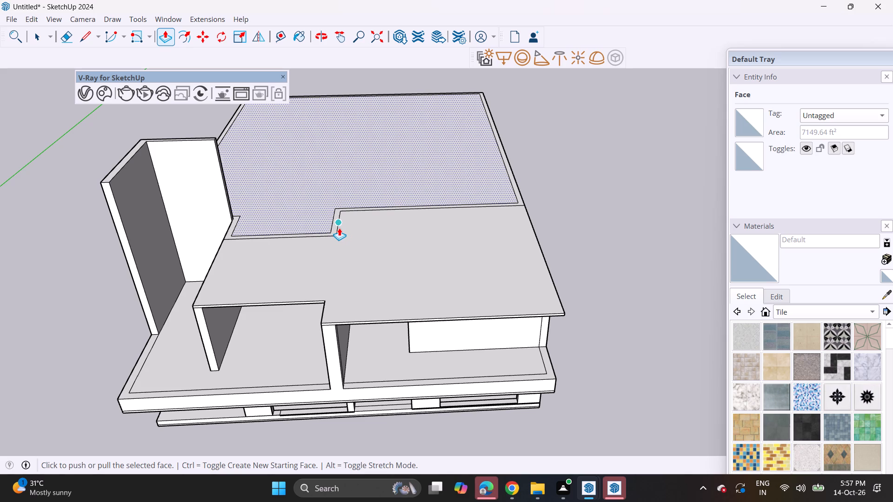
key("Escape")
left_click(335, 221)
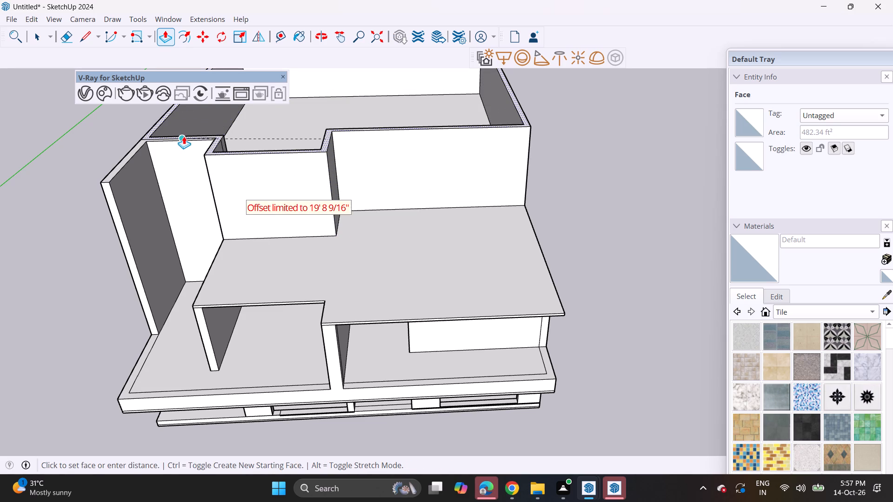
left_click(184, 136)
Examine the villa's front elevation with the new top-floor walls from a low viewpoint.
middle_click_drag(318, 218, 316, 106)
middle_click_drag(328, 133, 327, 124)
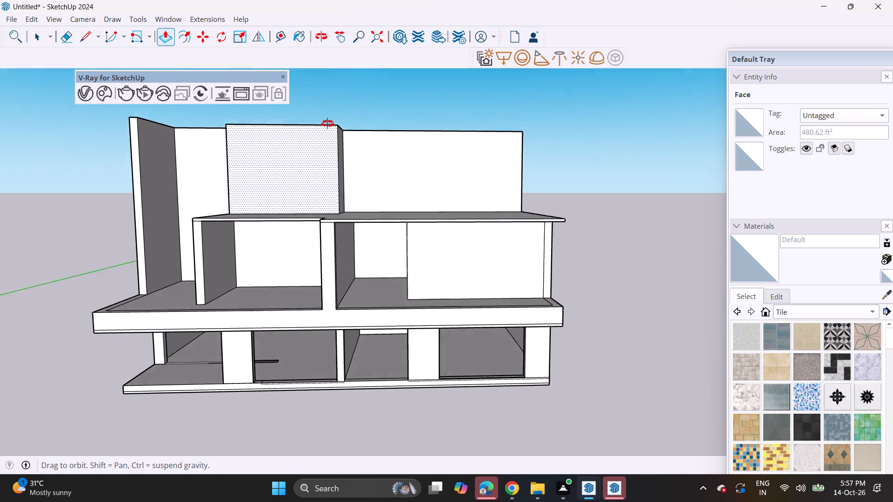
middle_click_drag(327, 124, 322, 104)
middle_click_drag(342, 152, 356, 149)
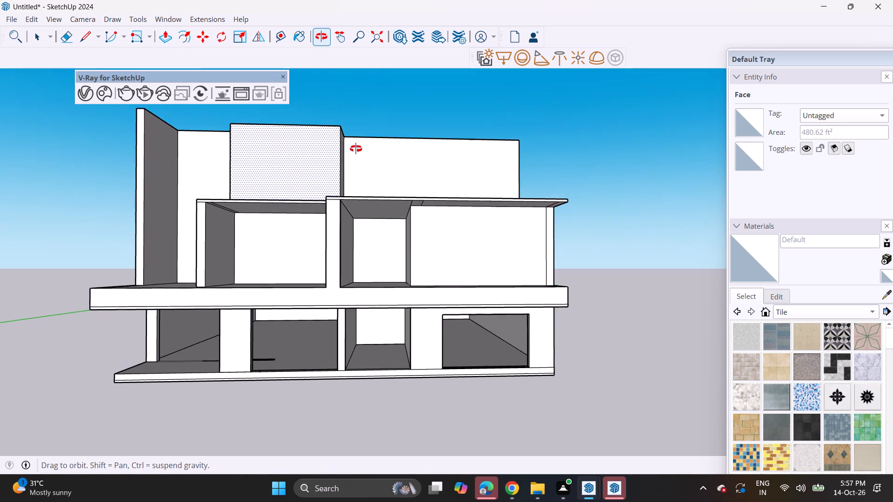
middle_click_drag(356, 149, 355, 150)
scroll(351, 152, "down", 3)
middle_click_drag(360, 156, 359, 158, "shift")
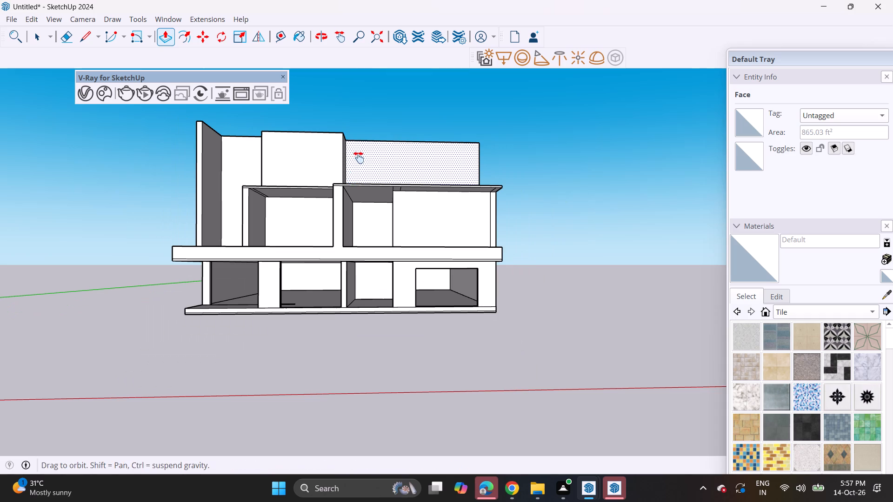
middle_click_drag(359, 158, 347, 198, "shift")
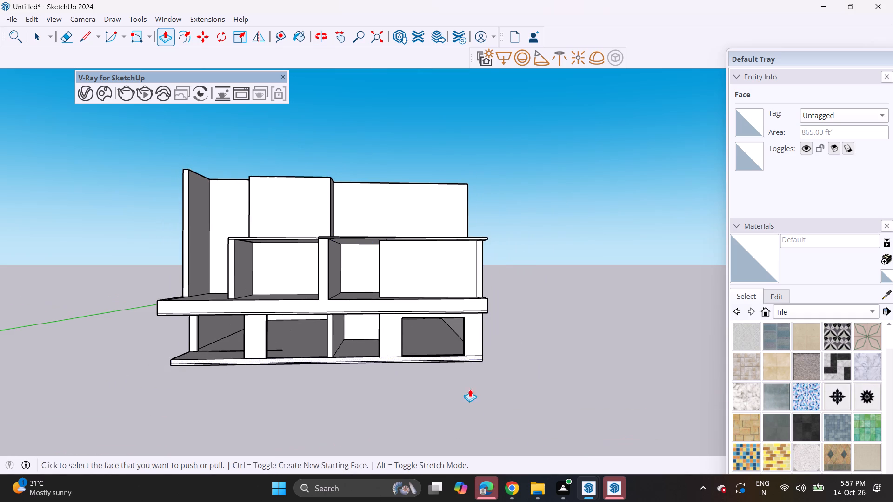
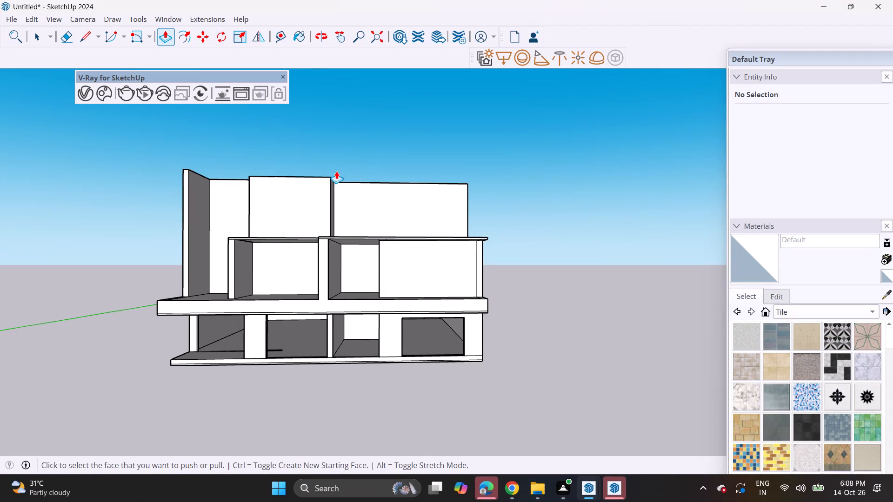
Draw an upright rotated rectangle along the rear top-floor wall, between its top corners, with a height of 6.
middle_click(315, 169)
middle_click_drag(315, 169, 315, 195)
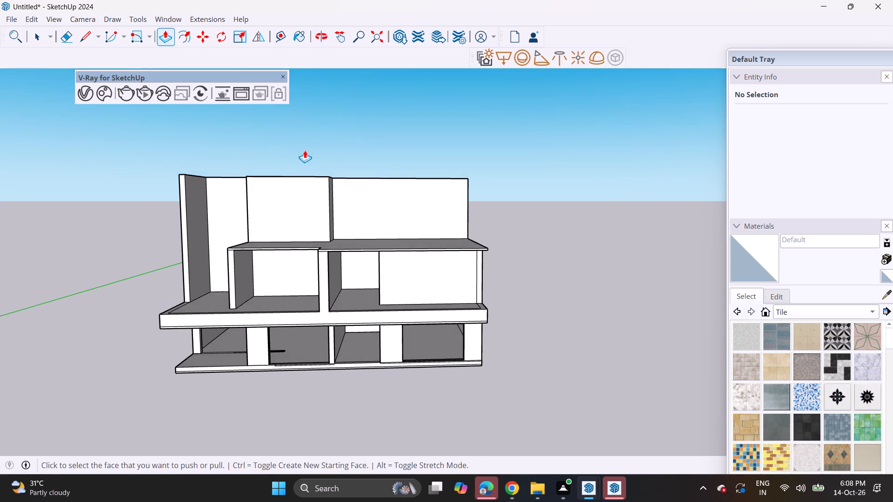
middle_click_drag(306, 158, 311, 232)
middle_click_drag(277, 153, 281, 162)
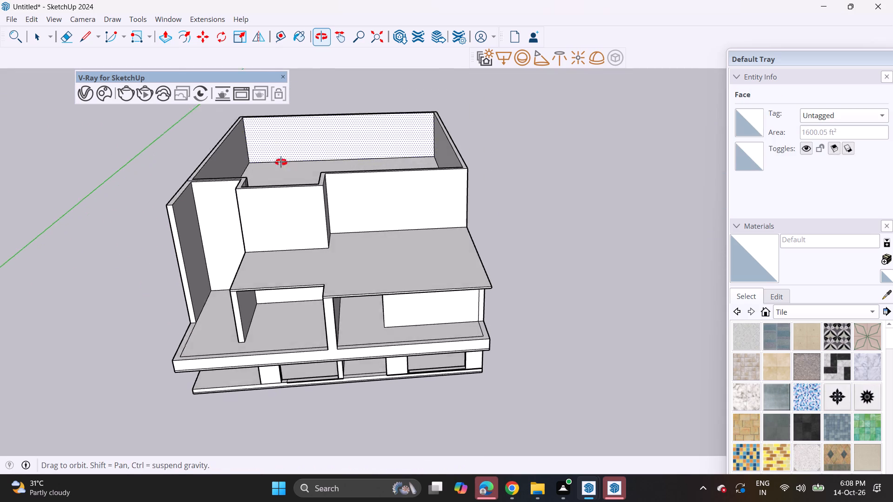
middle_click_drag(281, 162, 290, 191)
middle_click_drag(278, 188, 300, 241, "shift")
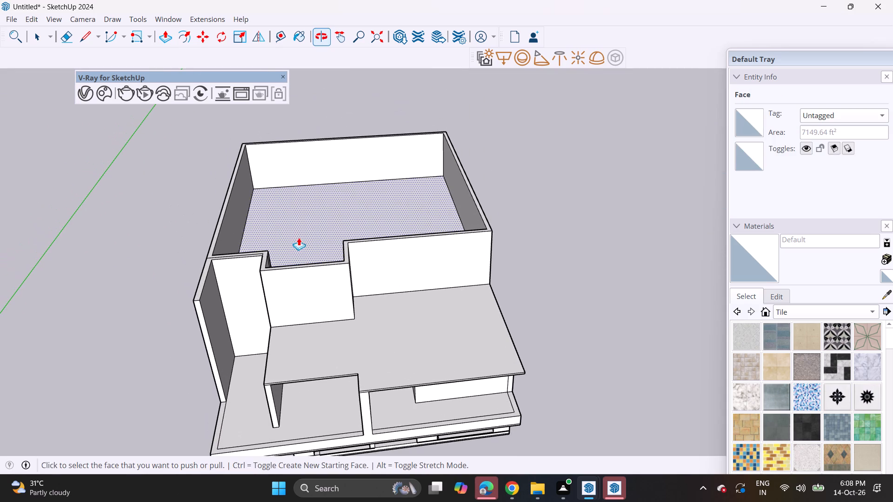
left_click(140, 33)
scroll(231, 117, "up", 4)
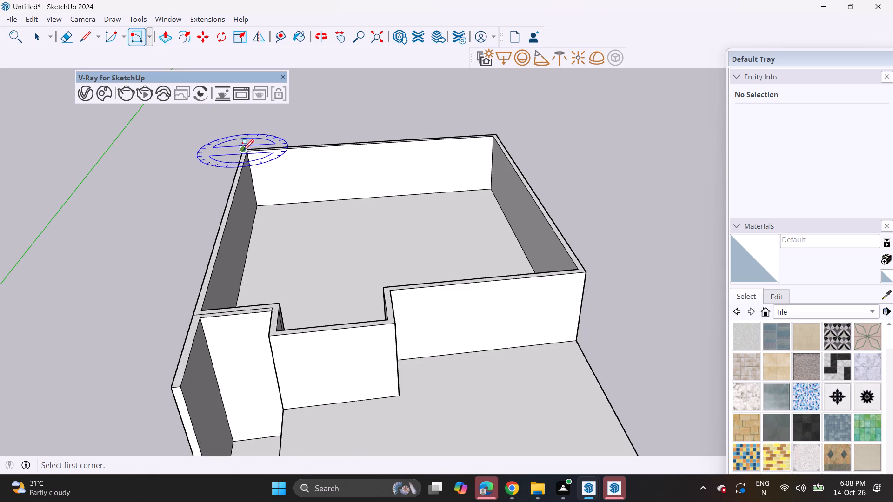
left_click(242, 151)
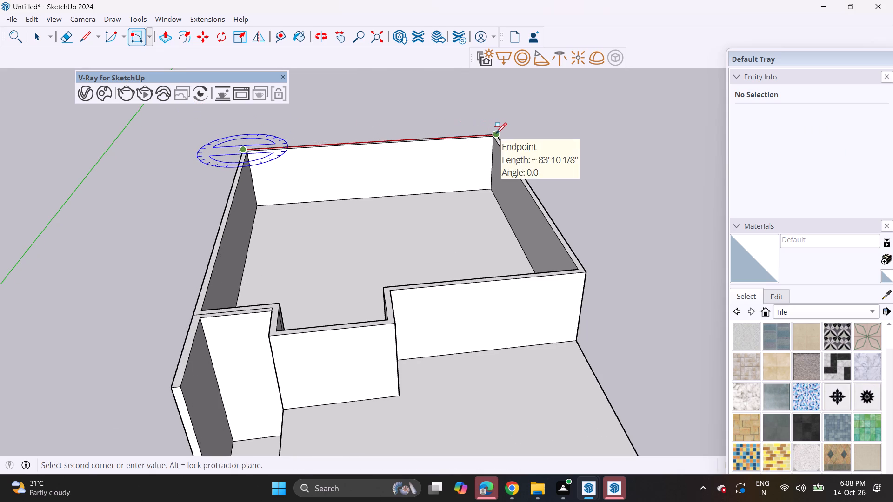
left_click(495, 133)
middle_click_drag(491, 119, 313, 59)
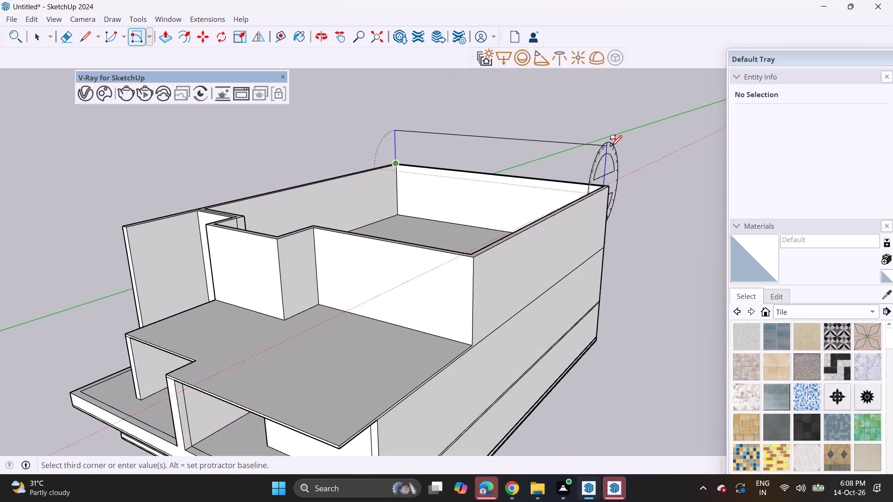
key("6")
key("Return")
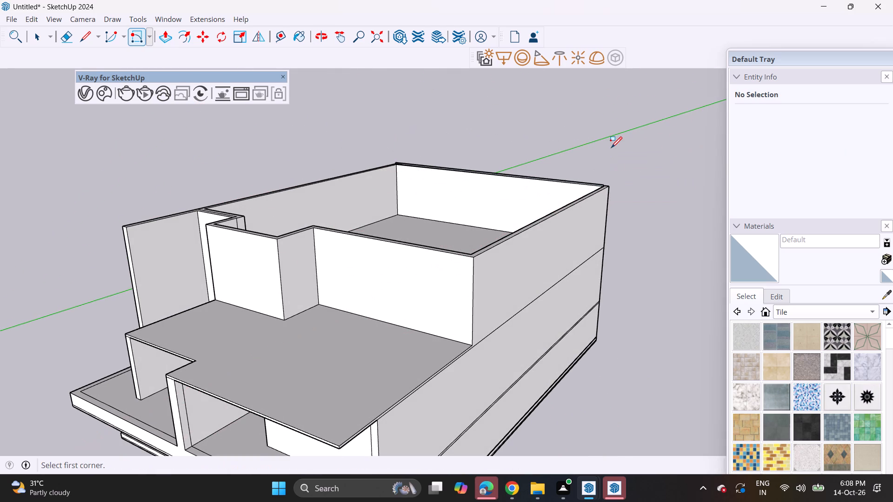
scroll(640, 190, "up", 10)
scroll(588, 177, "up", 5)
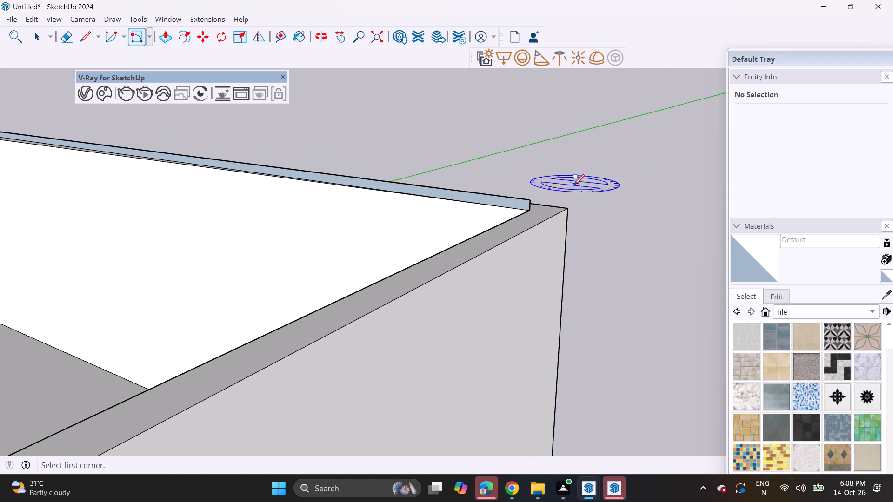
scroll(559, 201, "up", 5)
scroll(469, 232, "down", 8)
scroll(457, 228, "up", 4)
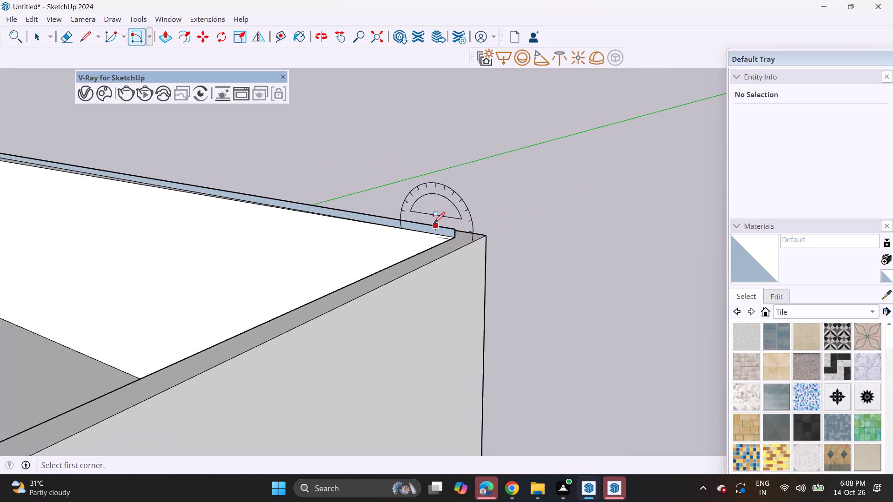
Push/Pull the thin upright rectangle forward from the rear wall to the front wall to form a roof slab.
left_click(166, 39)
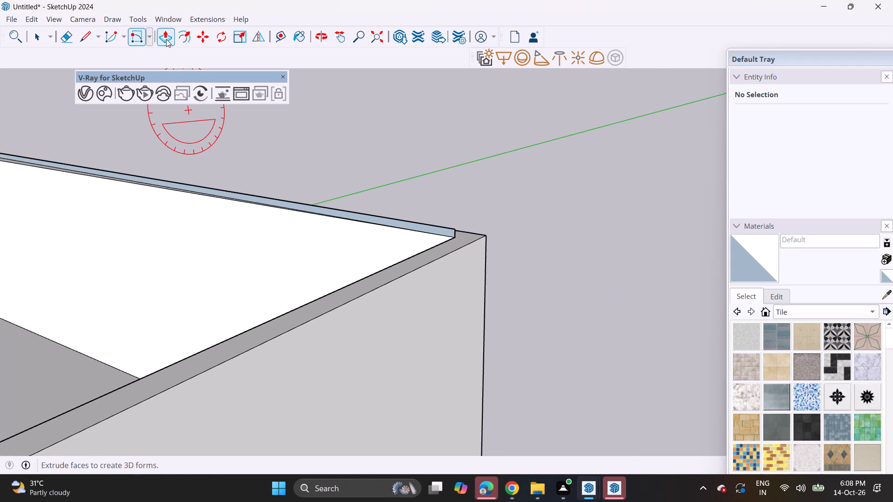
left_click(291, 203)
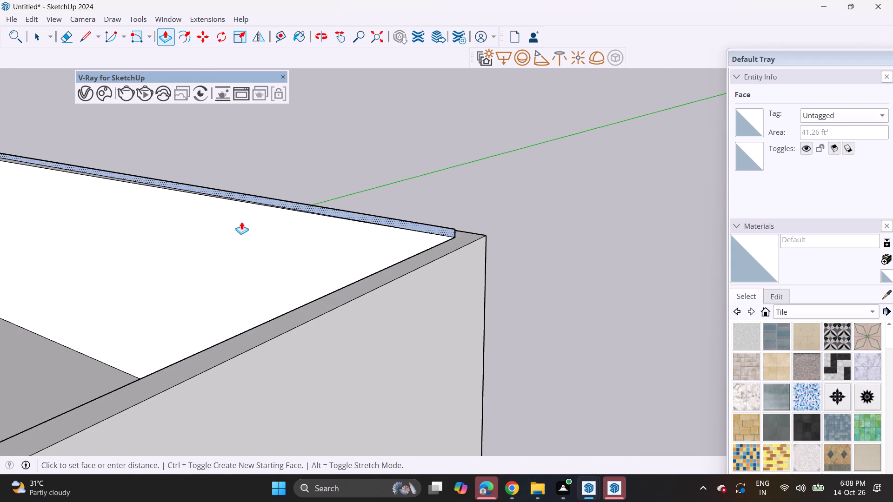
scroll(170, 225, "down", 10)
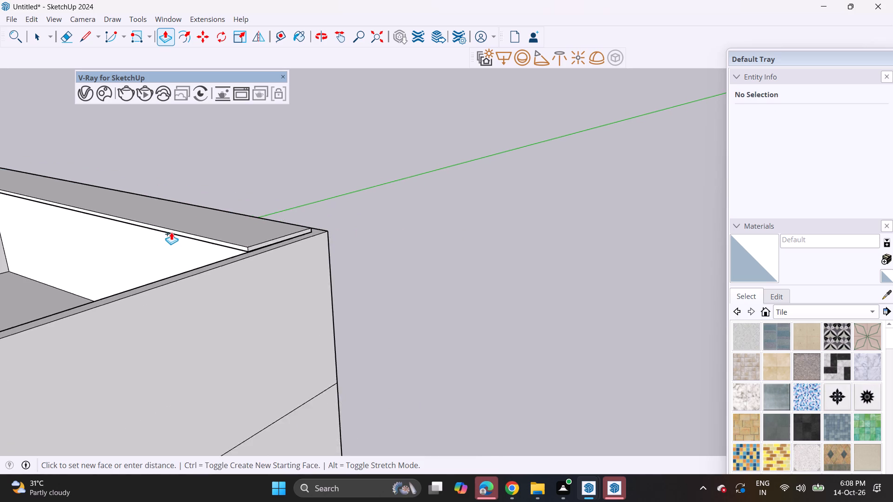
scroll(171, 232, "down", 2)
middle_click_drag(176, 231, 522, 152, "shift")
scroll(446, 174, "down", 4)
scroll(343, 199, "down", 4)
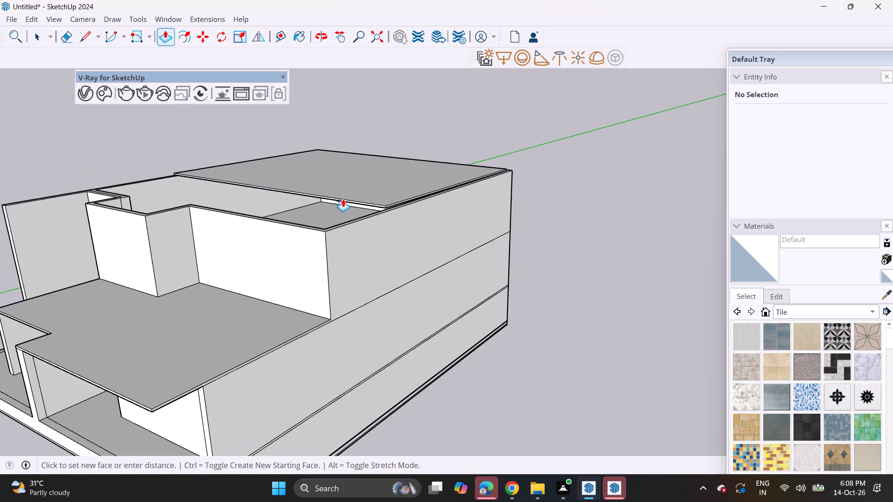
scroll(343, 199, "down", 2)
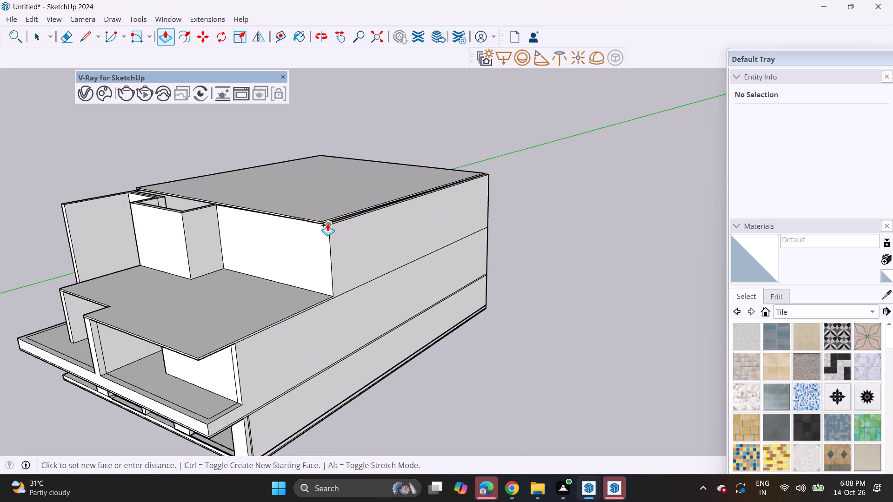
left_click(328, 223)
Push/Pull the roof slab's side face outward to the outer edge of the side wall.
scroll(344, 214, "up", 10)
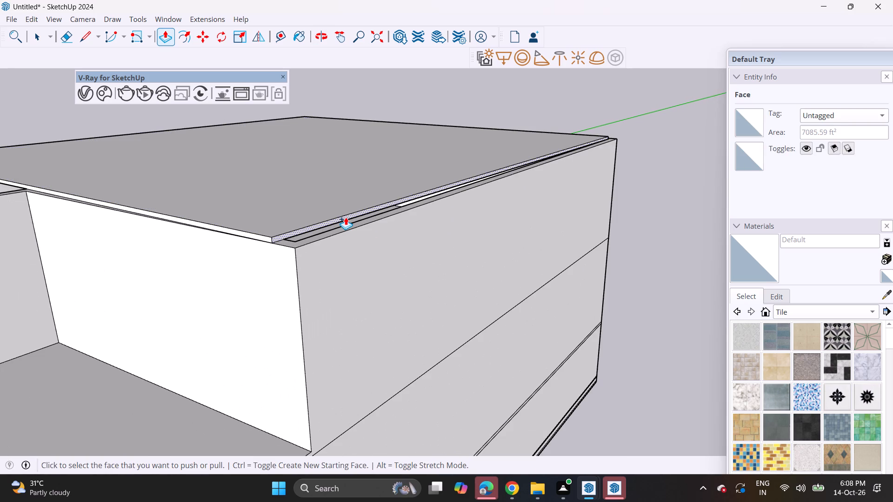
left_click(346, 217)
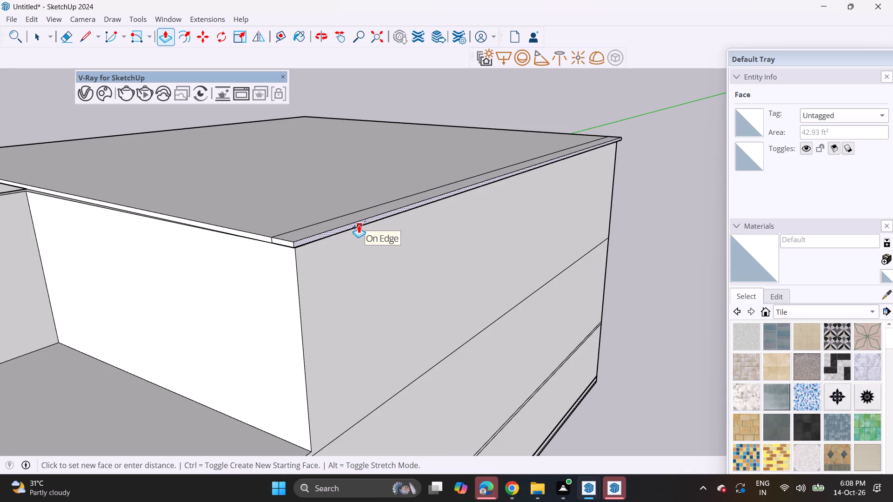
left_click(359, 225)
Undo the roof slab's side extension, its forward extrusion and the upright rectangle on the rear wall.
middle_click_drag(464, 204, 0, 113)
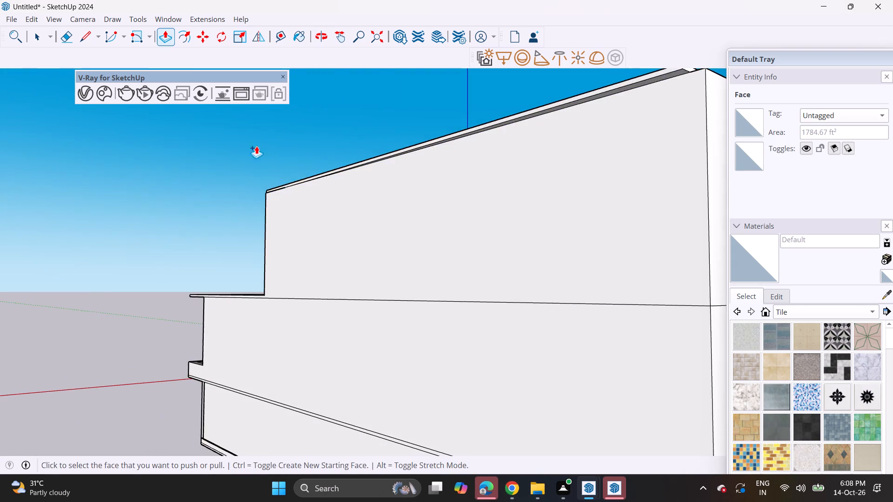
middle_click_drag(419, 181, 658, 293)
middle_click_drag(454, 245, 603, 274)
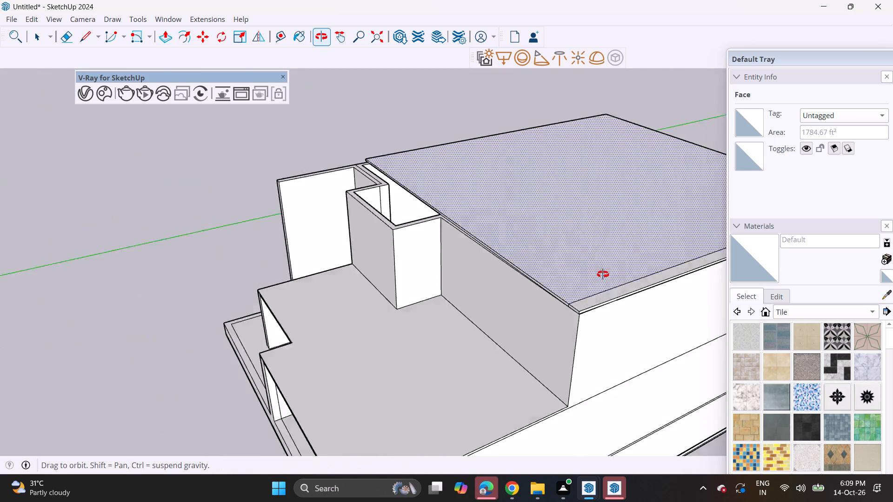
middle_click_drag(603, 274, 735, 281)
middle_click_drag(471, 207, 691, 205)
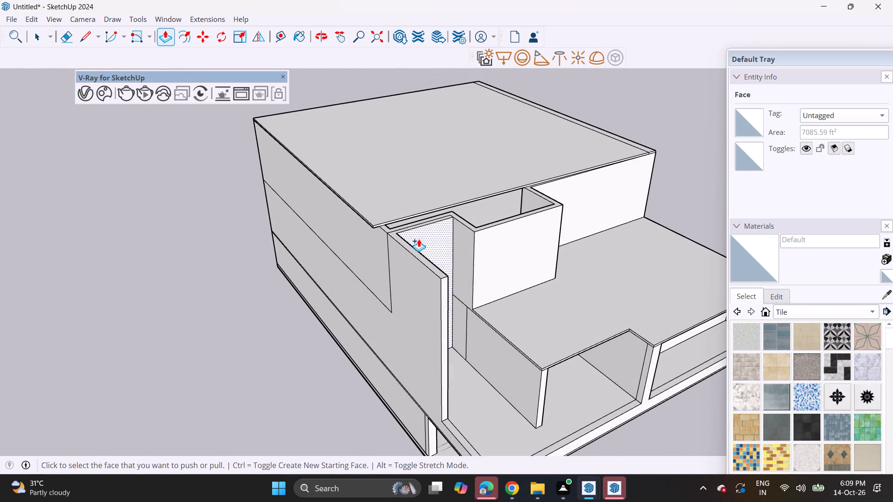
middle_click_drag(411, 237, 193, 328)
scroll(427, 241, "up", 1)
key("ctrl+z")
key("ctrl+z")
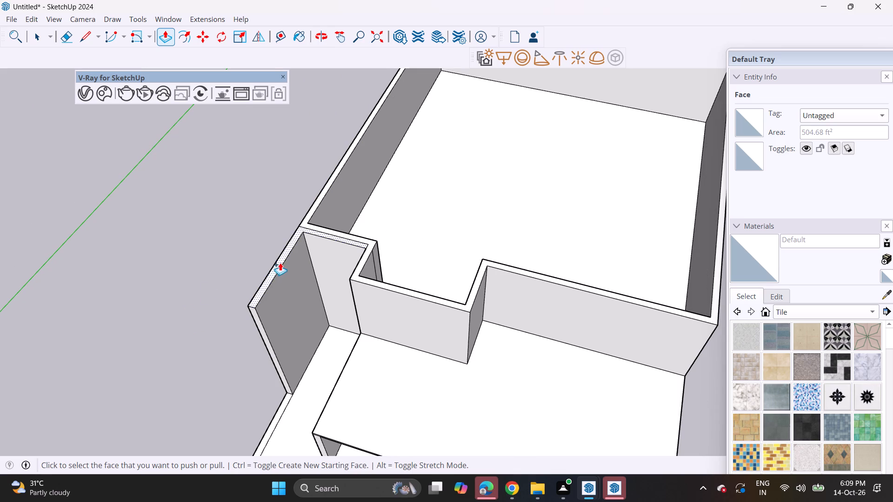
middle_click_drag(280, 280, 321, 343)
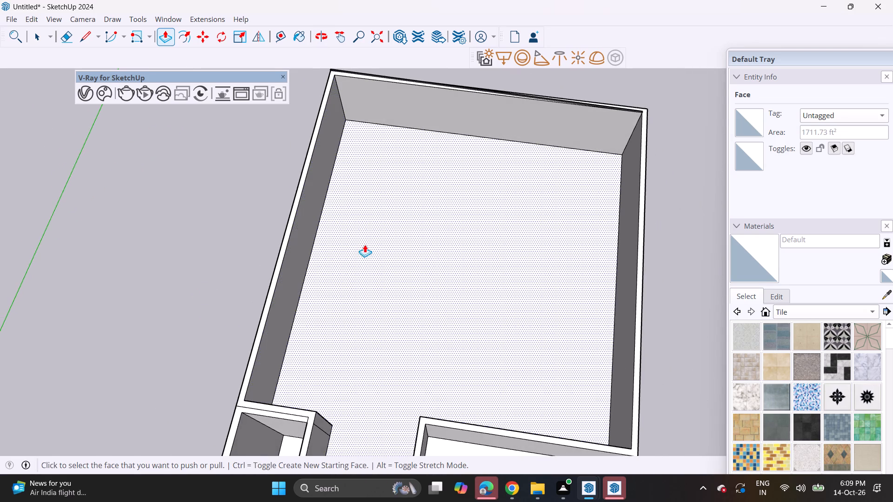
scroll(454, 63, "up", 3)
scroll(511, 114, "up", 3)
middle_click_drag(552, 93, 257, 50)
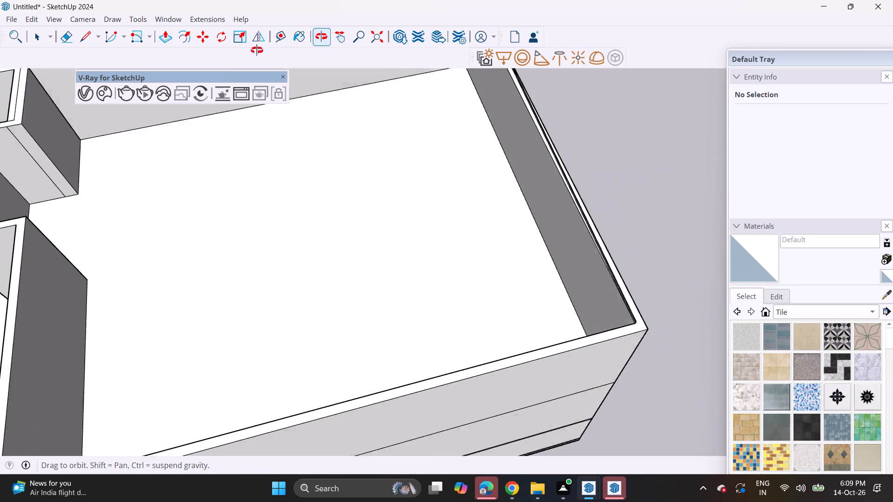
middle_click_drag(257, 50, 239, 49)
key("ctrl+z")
Draw an upright rotated rectangle along the rear wall's outer top edge, from outer corner to outer corner, with a height of 6.
scroll(443, 162, "down", 5)
middle_click_drag(443, 168, 455, 229, "shift")
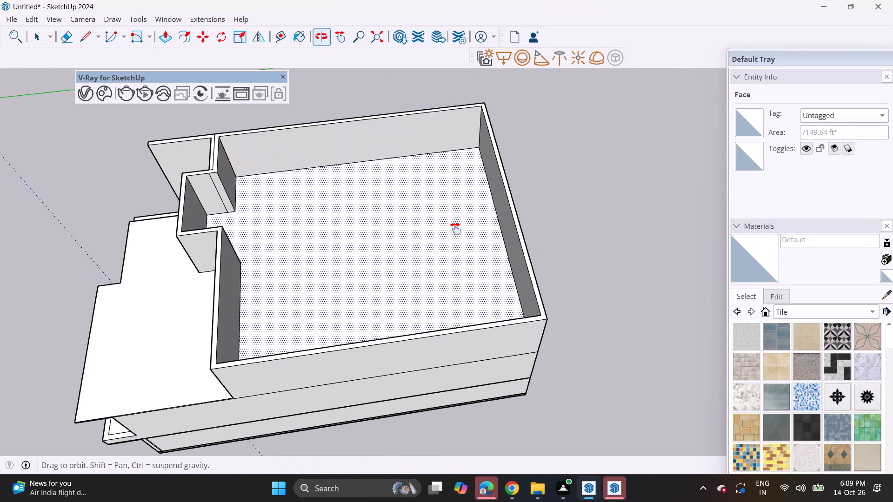
middle_click_drag(455, 229, 455, 231, "shift")
left_click(140, 33)
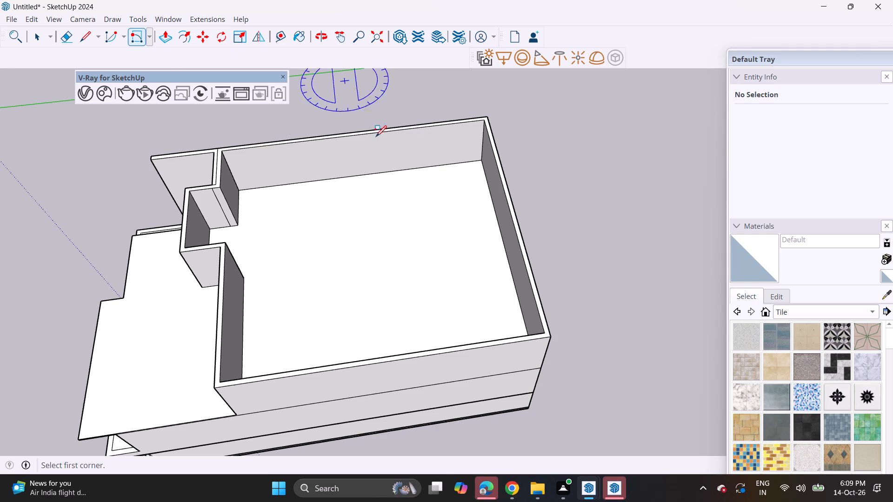
left_click(489, 115)
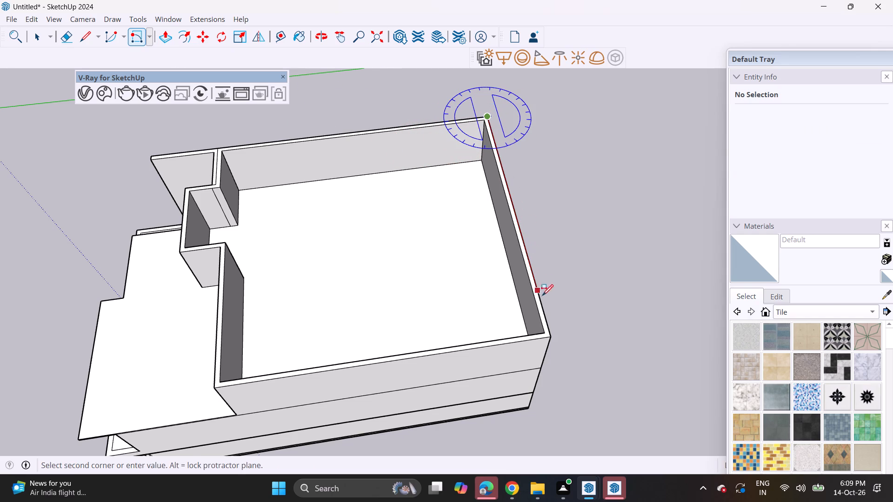
left_click(552, 332)
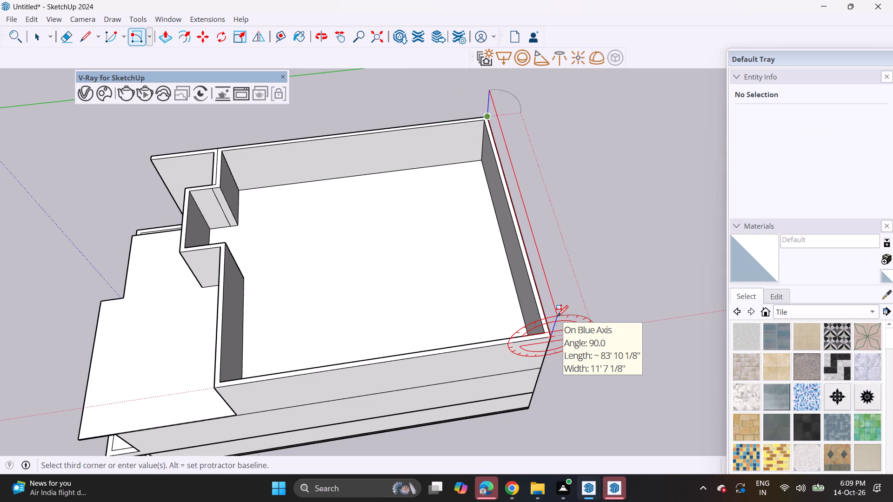
key("6")
key("Return")
scroll(553, 342, "up", 2)
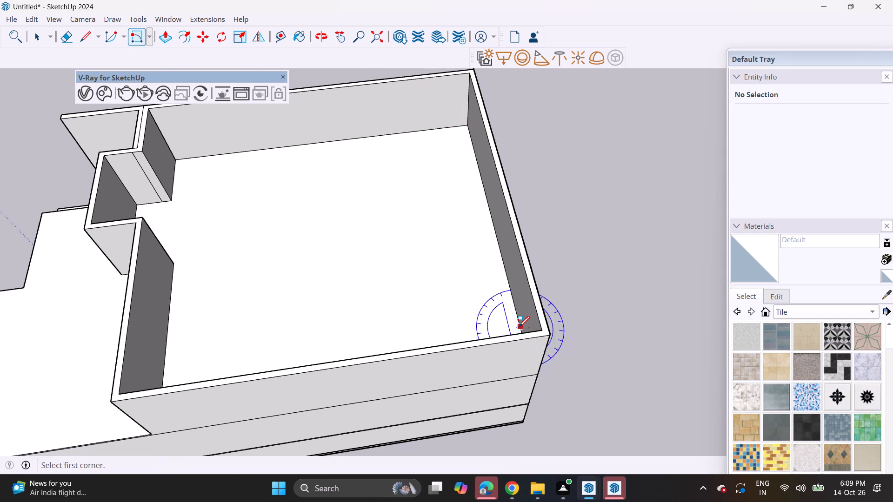
middle_click_drag(519, 327, 687, 257)
scroll(646, 198, "up", 16)
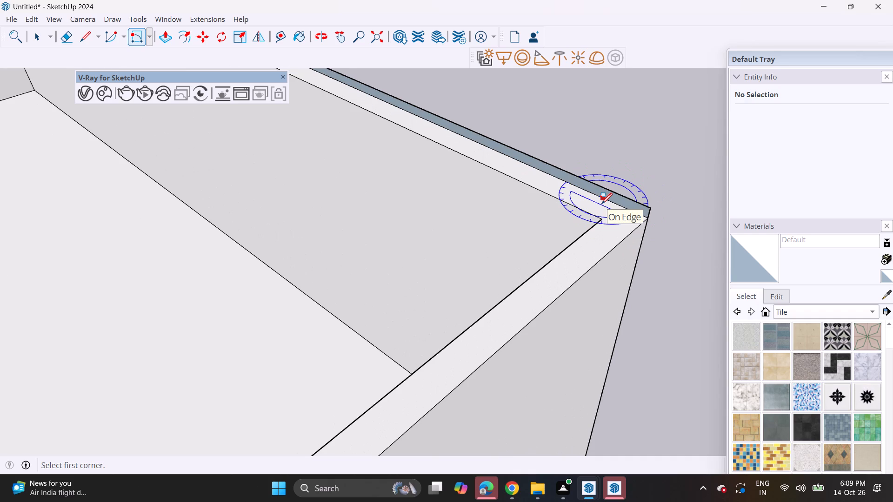
Push/Pull the thin upright rectangle from the rear wall forward to the top floor's front wall to form the roof slab.
left_click_drag(168, 41, 173, 45)
left_click(444, 126)
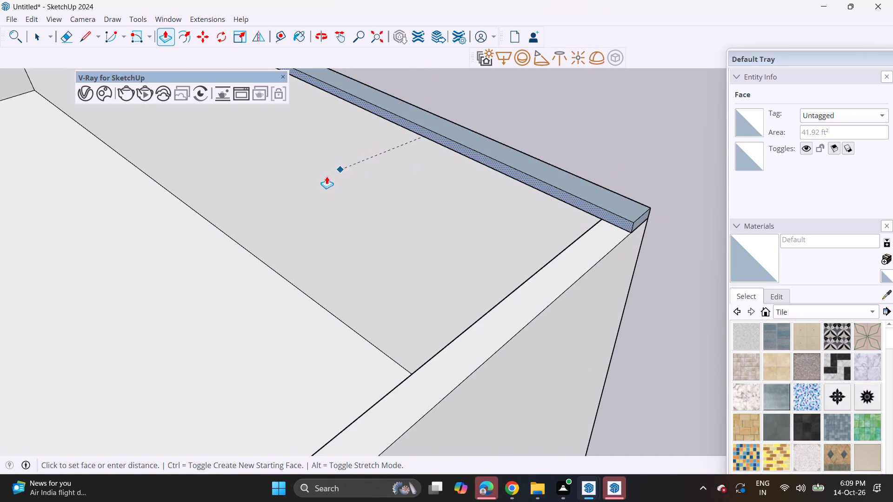
scroll(323, 178, "down", 4)
middle_click_drag(332, 195, 354, 187, "shift")
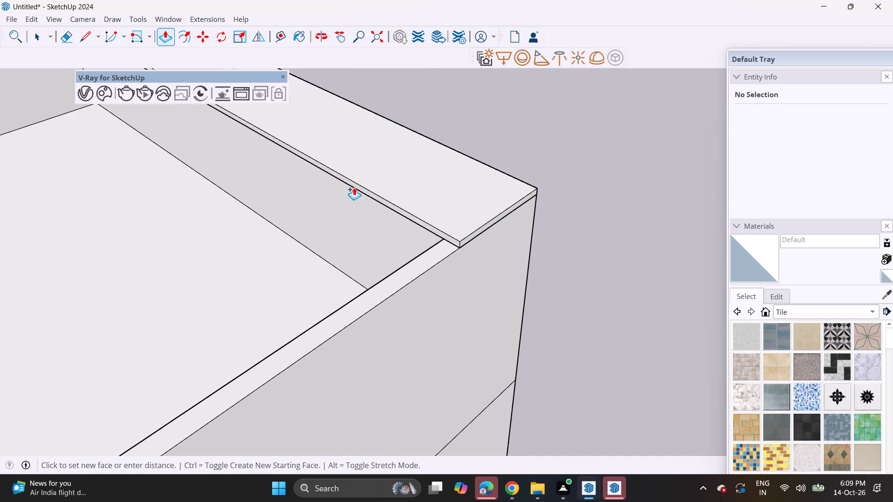
scroll(351, 183, "down", 12)
middle_click_drag(167, 221, 582, 93)
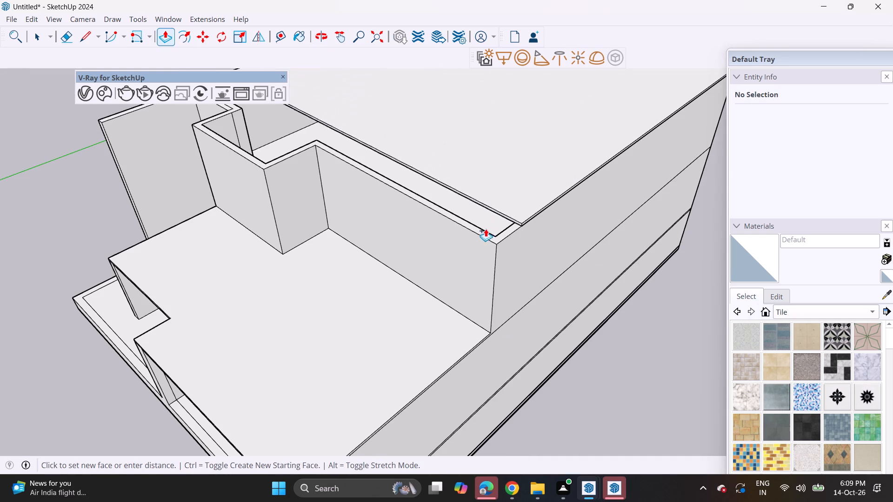
left_click(484, 236)
Draw a line from the projecting block's inner corner by the side wall up across the roof slab's front edge face.
middle_click_drag(280, 156, 623, 111)
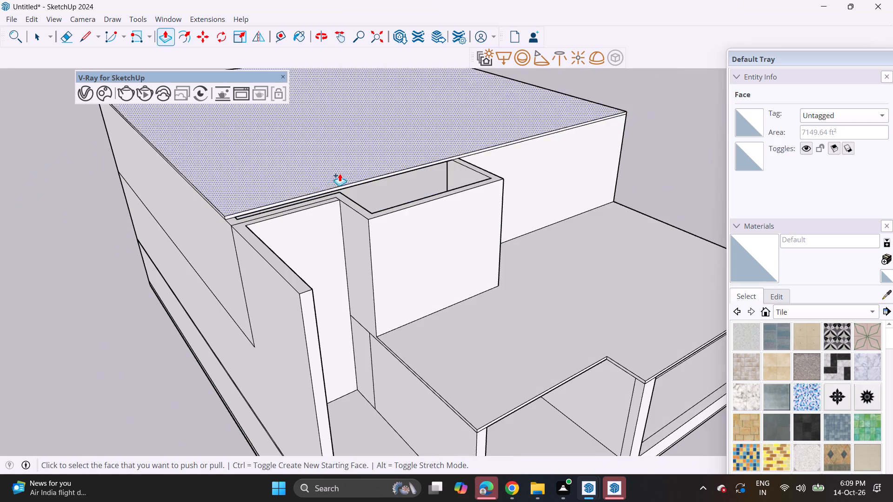
middle_click_drag(371, 192, 560, 277)
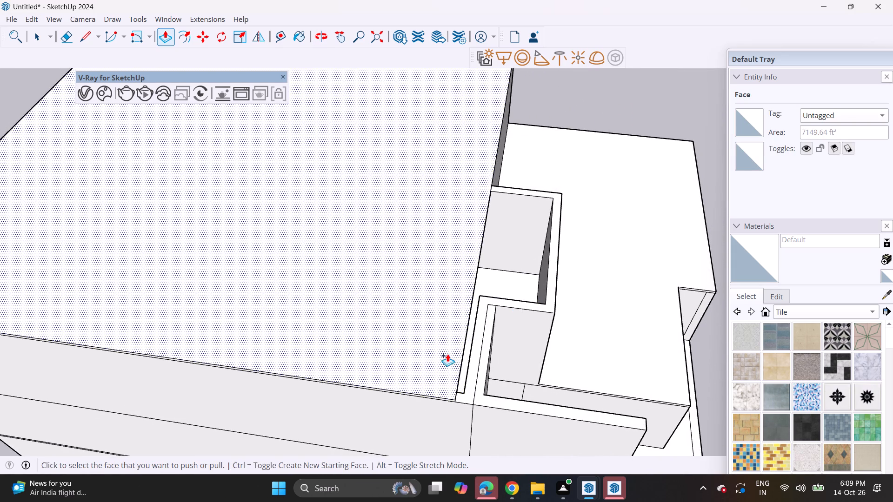
scroll(462, 363, "up", 2)
middle_click_drag(475, 375, 212, 307)
middle_click_drag(383, 253, 336, 232)
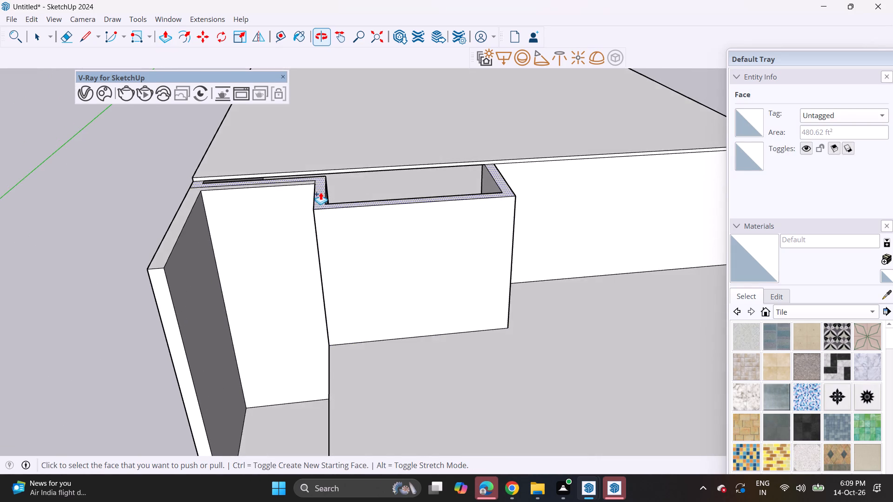
scroll(313, 170, "up", 2)
left_click(80, 31)
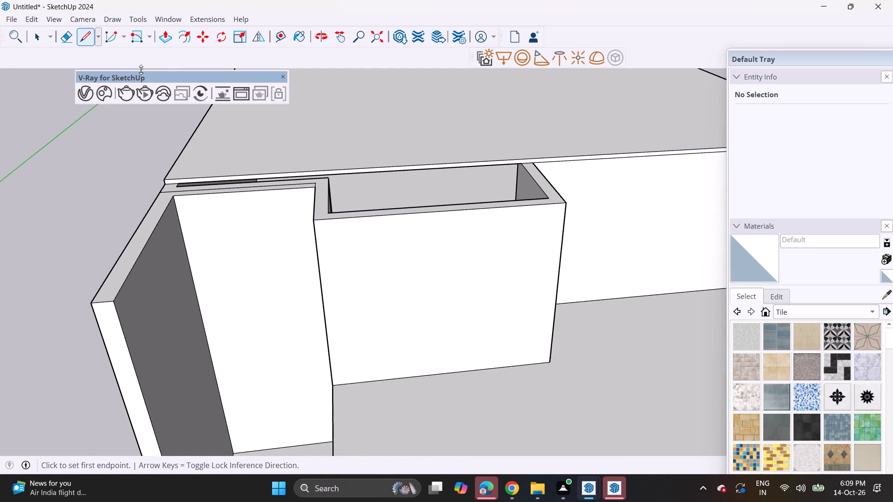
scroll(320, 167, "up", 8)
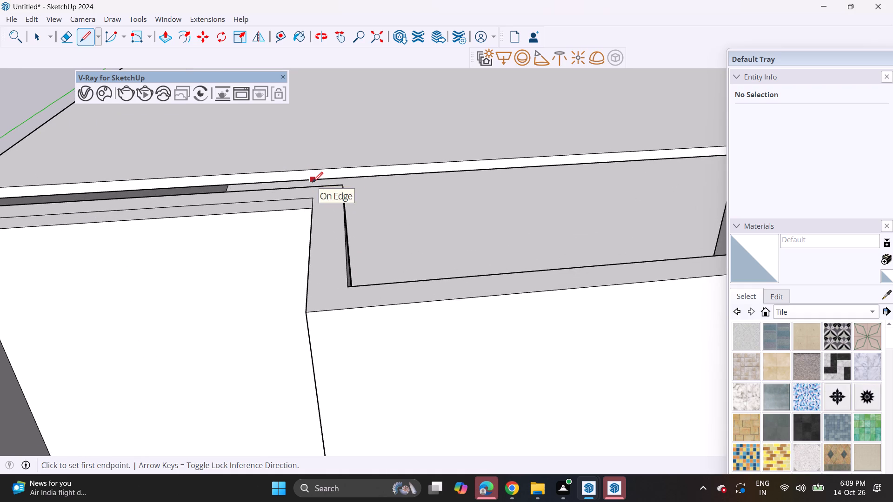
left_click(313, 198)
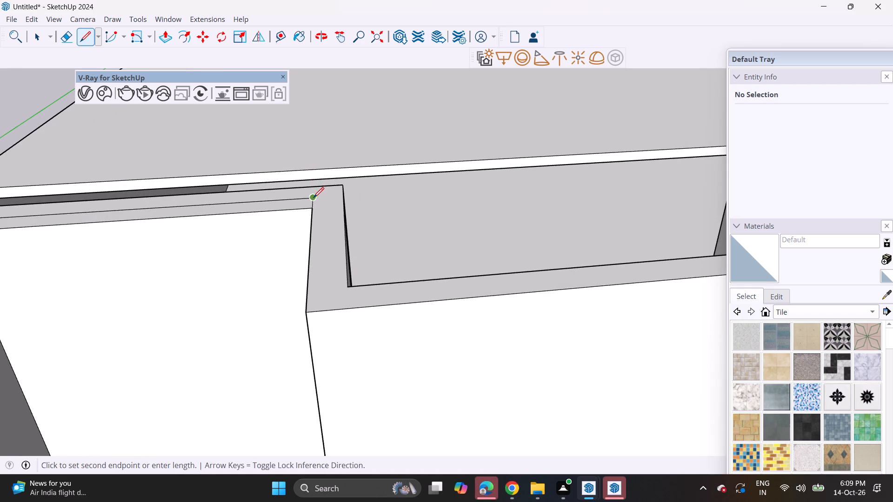
left_click(313, 189)
left_click(316, 179)
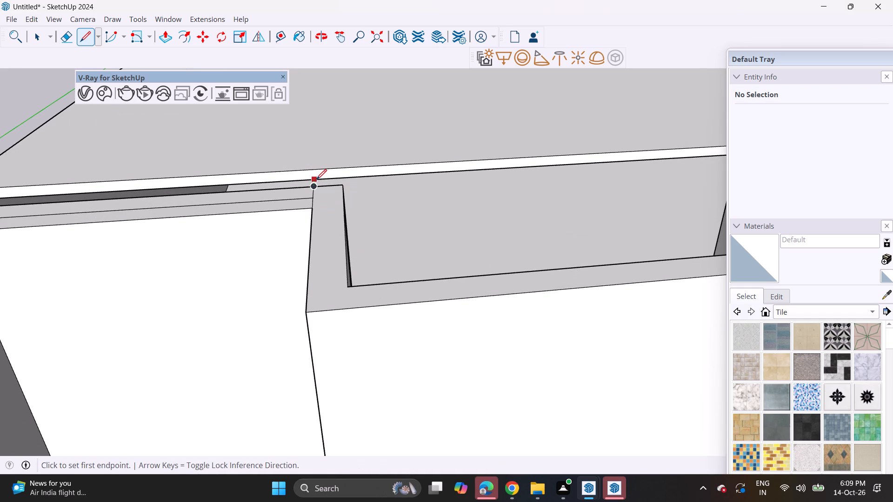
left_click(314, 171)
Draw a second vertical line across the roof slab's front edge face at the projecting block's other corner.
scroll(344, 167, "down", 5)
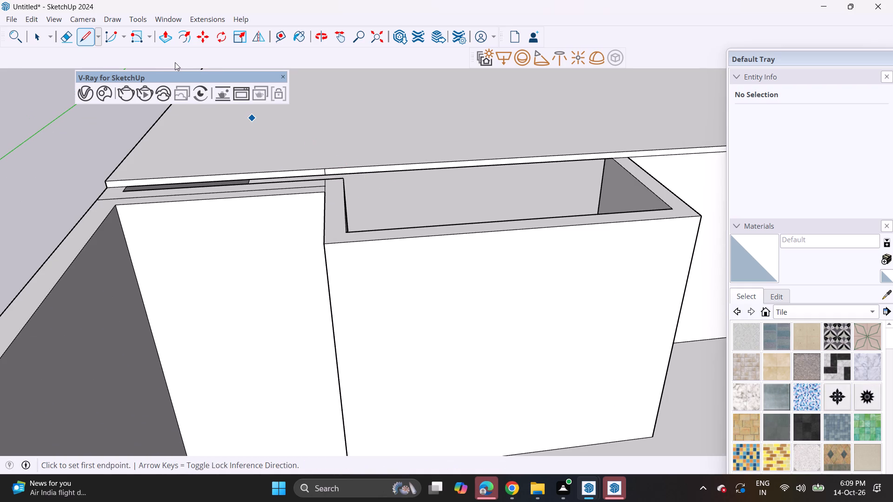
middle_click_drag(655, 134, 621, 127)
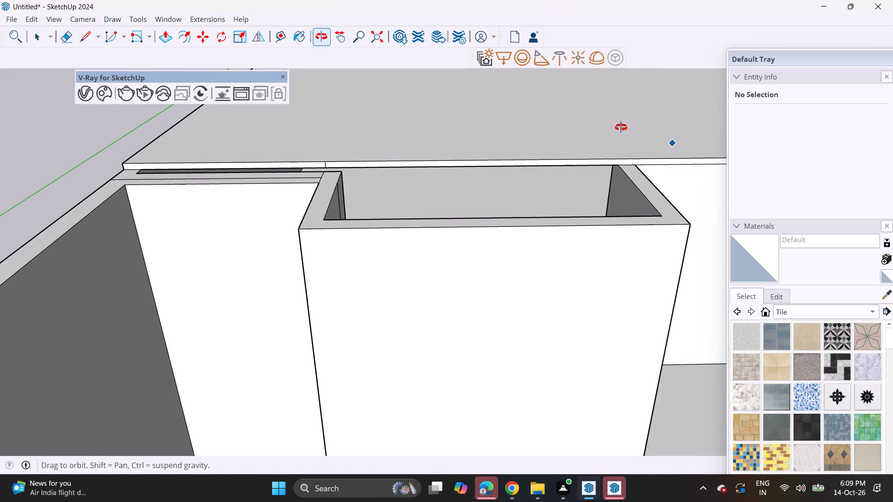
middle_click_drag(621, 127, 566, 142)
middle_click_drag(641, 183, 606, 163)
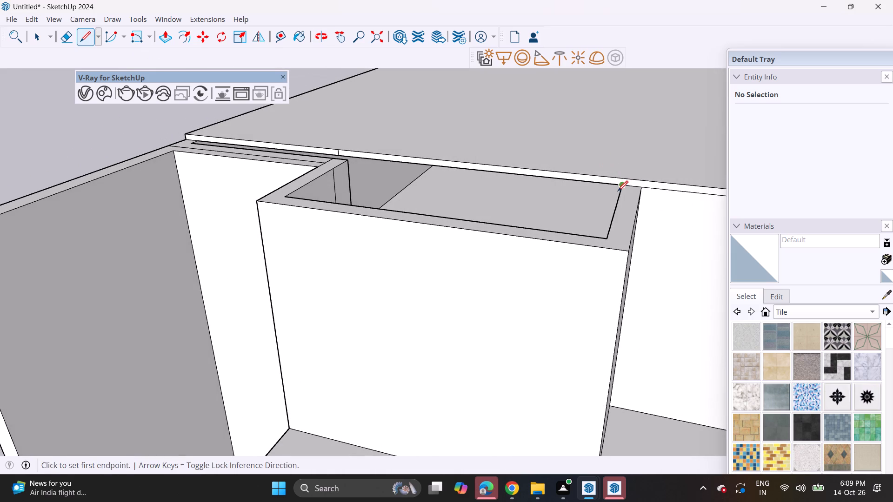
left_click(642, 188)
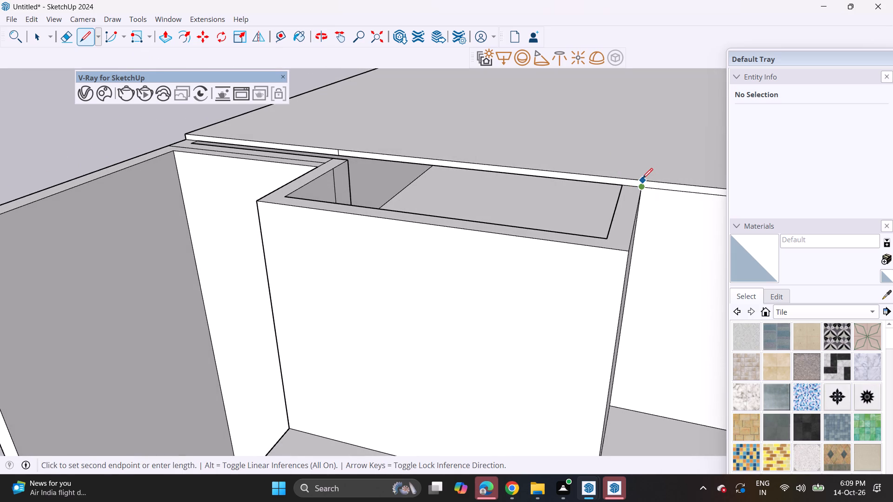
left_click(642, 178)
Push/Pull the slab's middle edge strip forward, flush with the projecting block's front wall.
left_click_drag(161, 34, 166, 41)
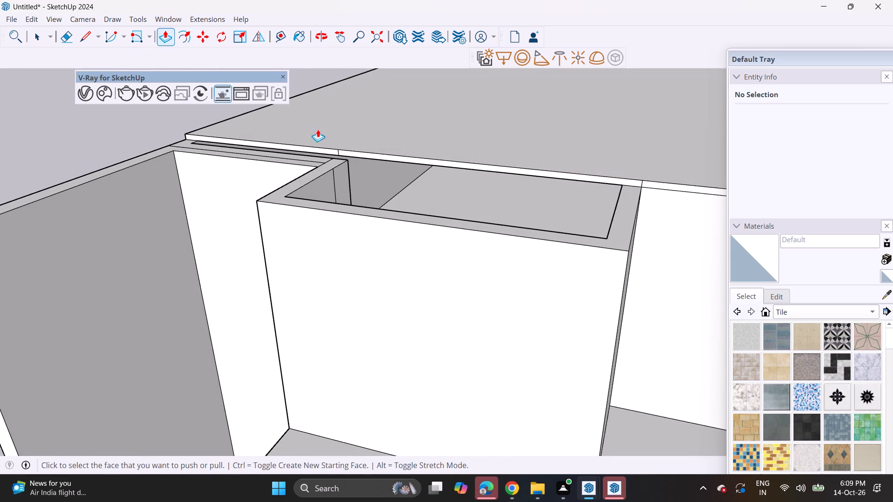
left_click(487, 171)
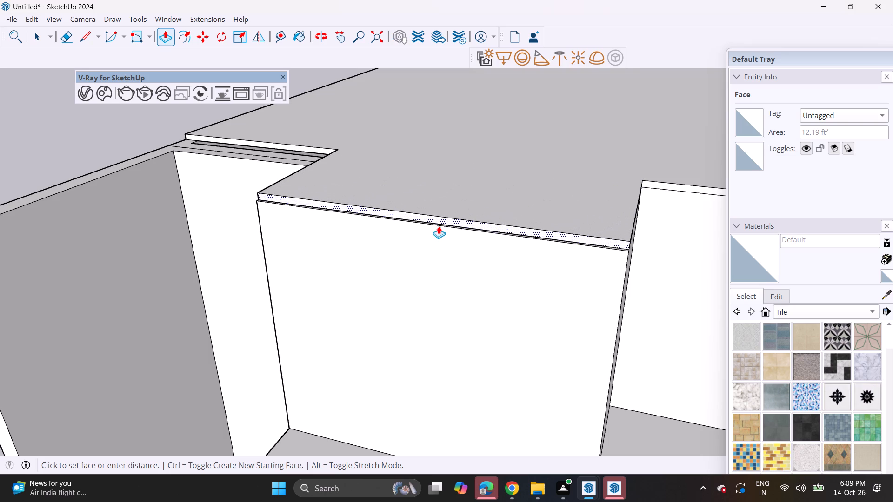
left_click(437, 236)
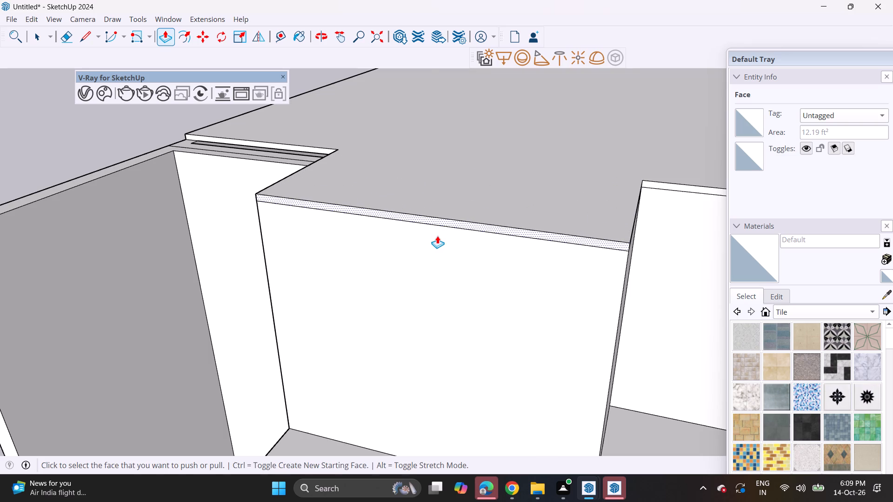
Push/Pull the slab's short edge strip beside the tall side wall forward over the top of the recessed wall.
scroll(523, 233, "down", 3)
left_click(320, 161)
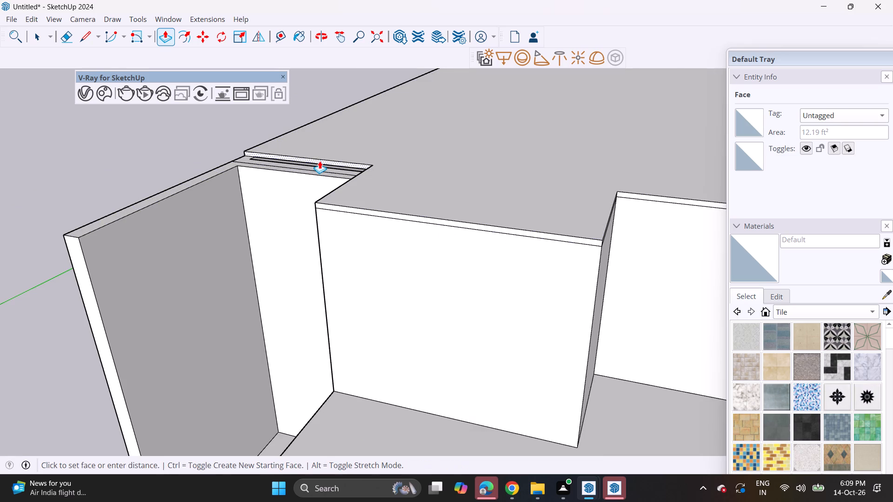
left_click(311, 177)
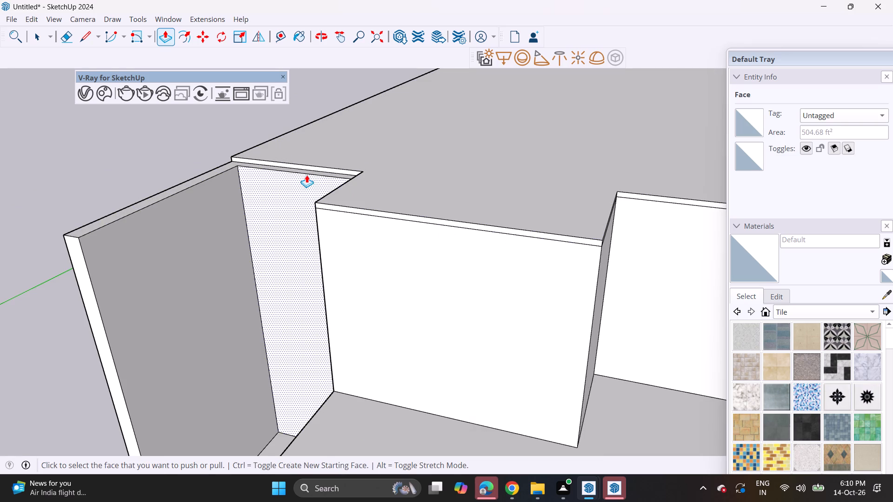
Push/Pull the tall side wall's top face up to the roof slab's top level.
left_click(308, 171)
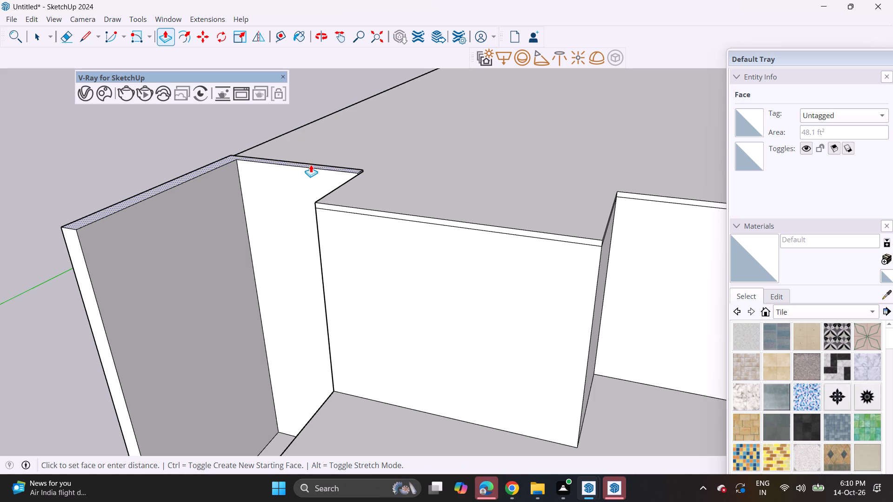
left_click(361, 172)
Draw a line across the roof top from the inner corner beside the projecting block straight back to the rear edge.
middle_click_drag(400, 213, 461, 110)
scroll(468, 141, "down", 3)
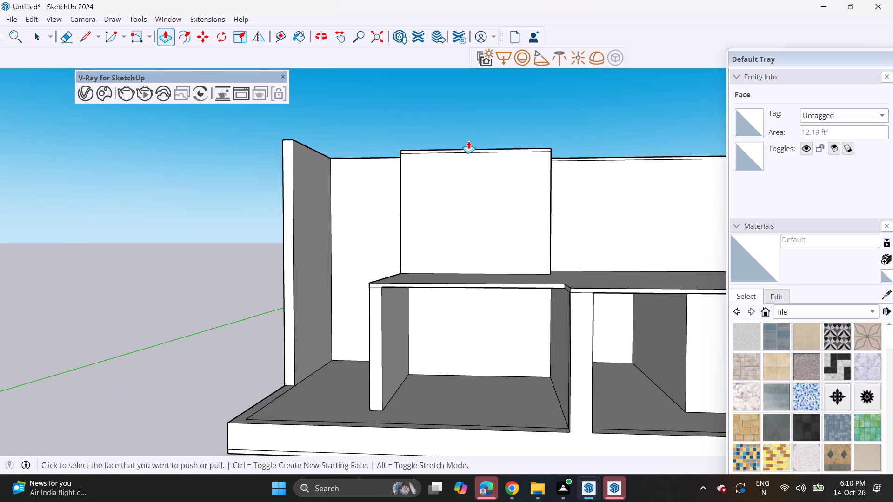
middle_click_drag(500, 151, 439, 160)
middle_click_drag(434, 148, 458, 264)
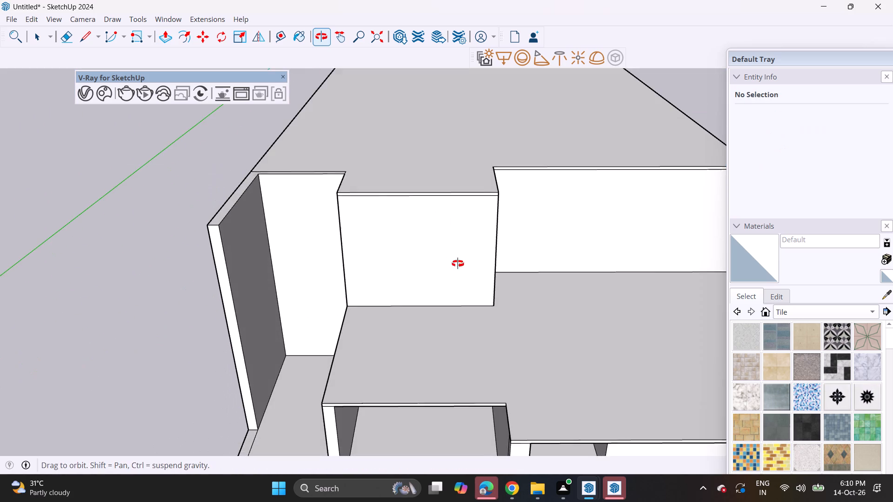
middle_click_drag(458, 264, 458, 265)
middle_click_drag(339, 159, 310, 216, "shift")
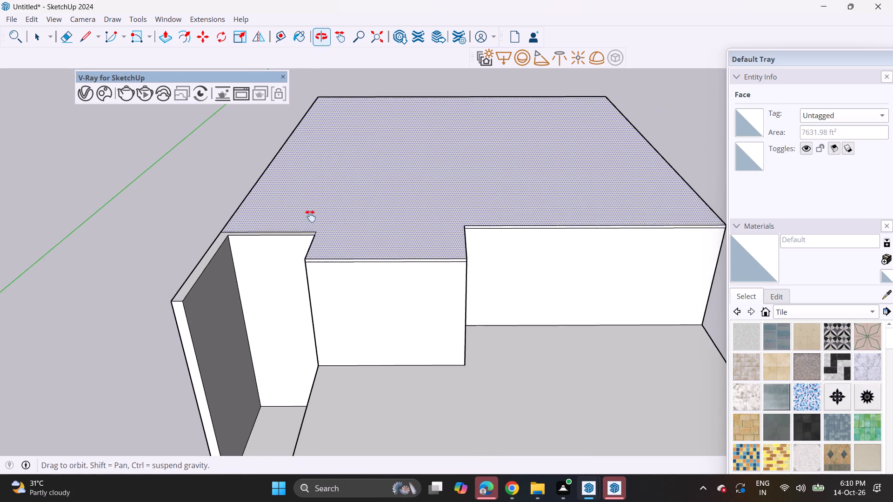
middle_click_drag(310, 216, 289, 229, "shift")
left_click_drag(89, 33, 121, 60)
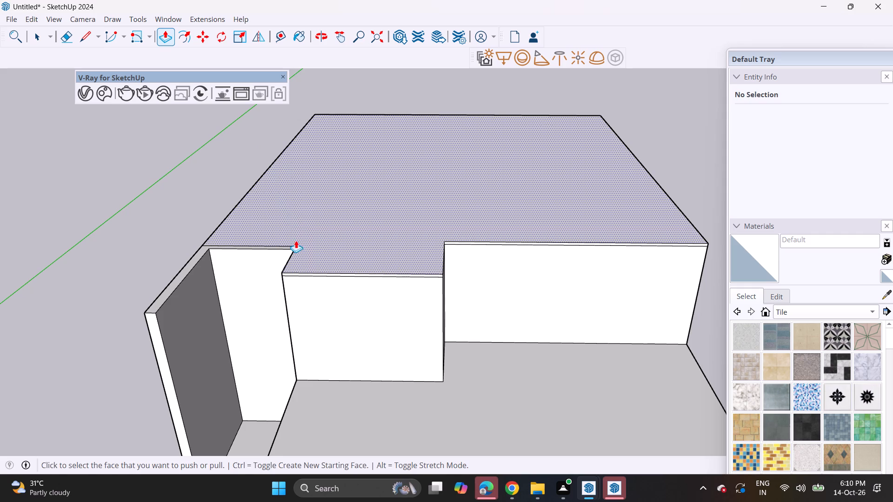
left_click(88, 37)
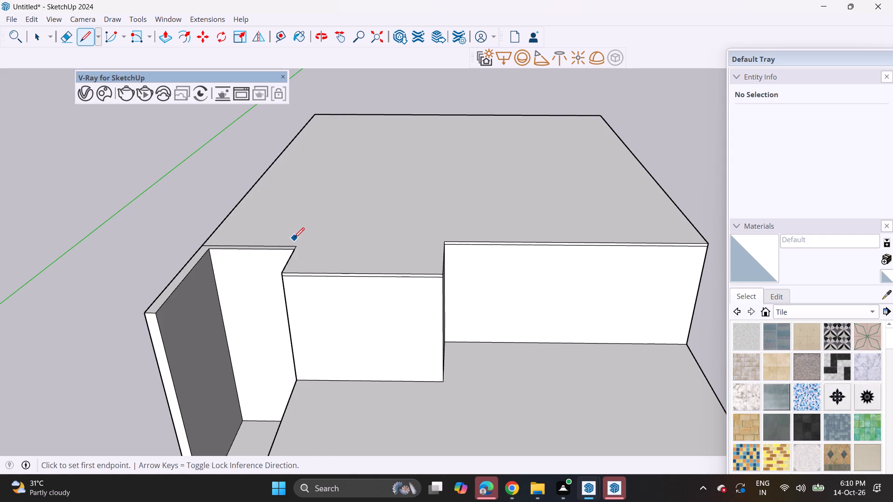
left_click(295, 245)
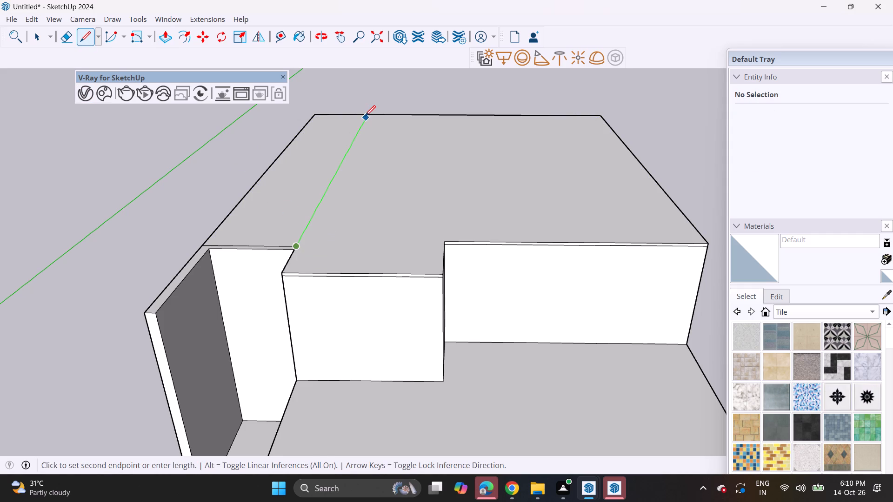
left_click(368, 114)
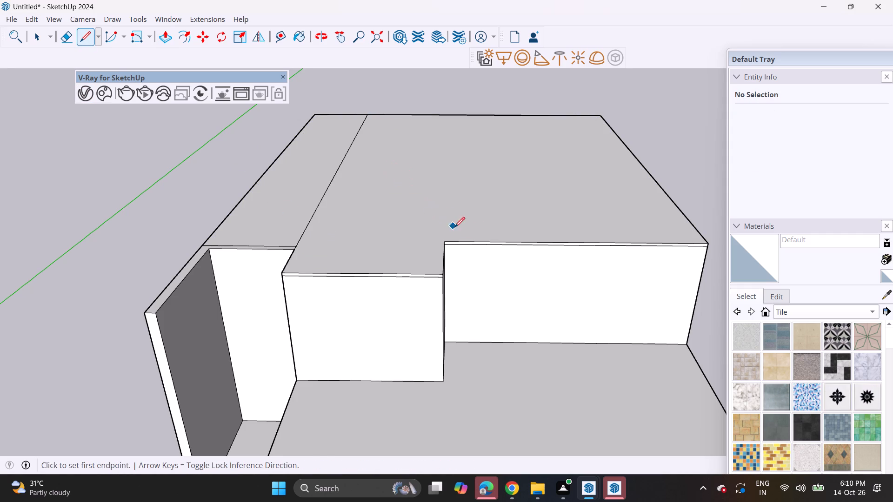
Push/Pull the larger roof section upward to raise it above the narrow strip along the side wall.
middle_click_drag(525, 251, 493, 216)
left_click_drag(161, 39, 173, 44)
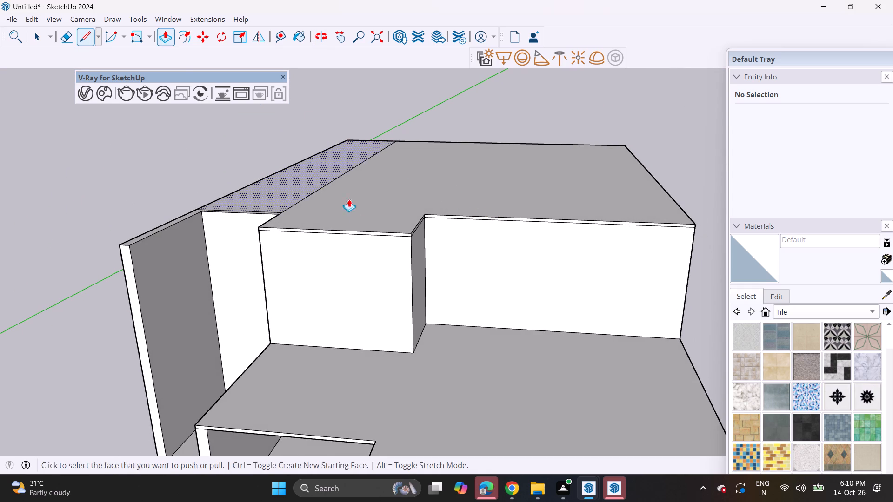
left_click(358, 216)
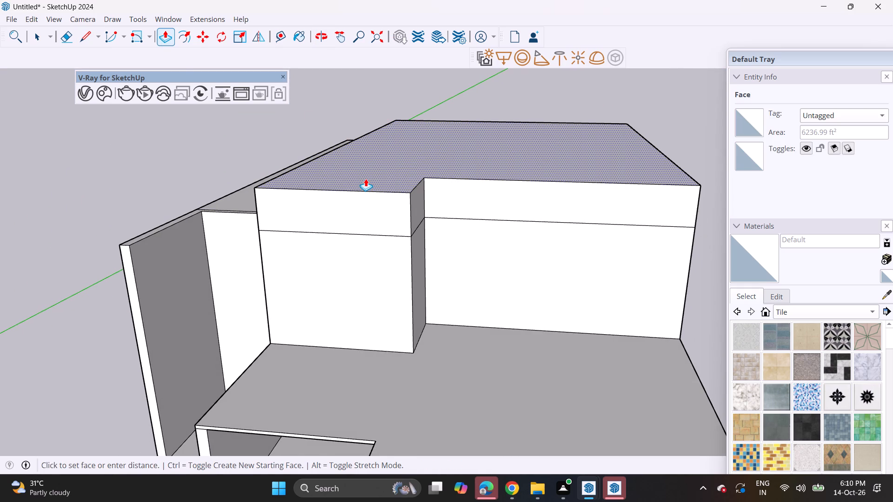
left_click(367, 188)
Push/Pull the raised roof's top face up slightly as a new starting face, adding a thin top layer.
left_click(377, 187)
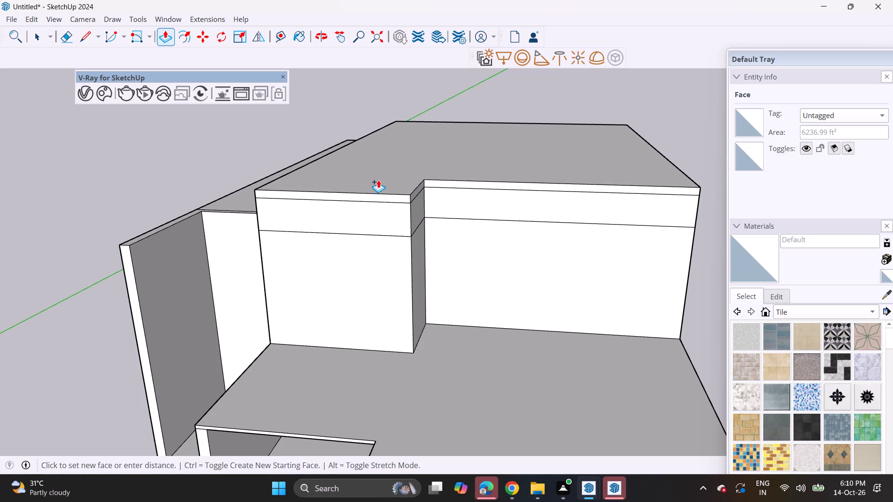
left_click(379, 181)
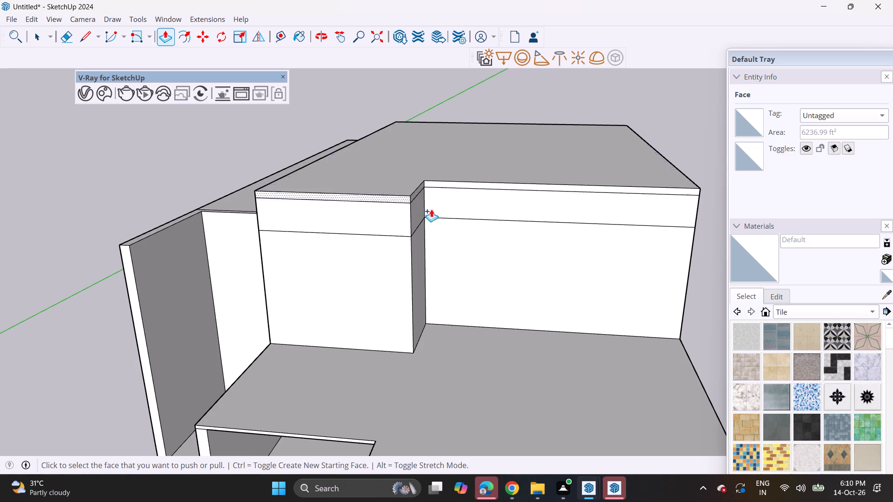
Push/Pull the raised band's side face at the projecting block's notch sideways along the recessed front wall.
left_click(419, 213)
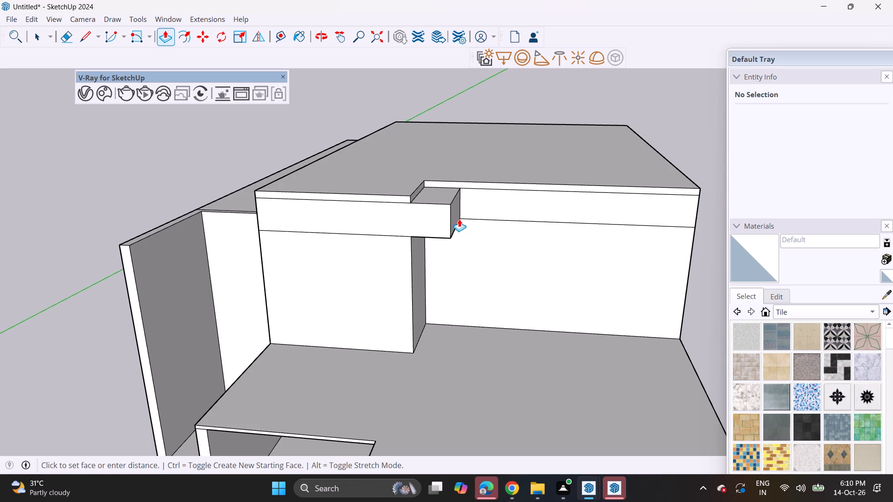
left_click(479, 219)
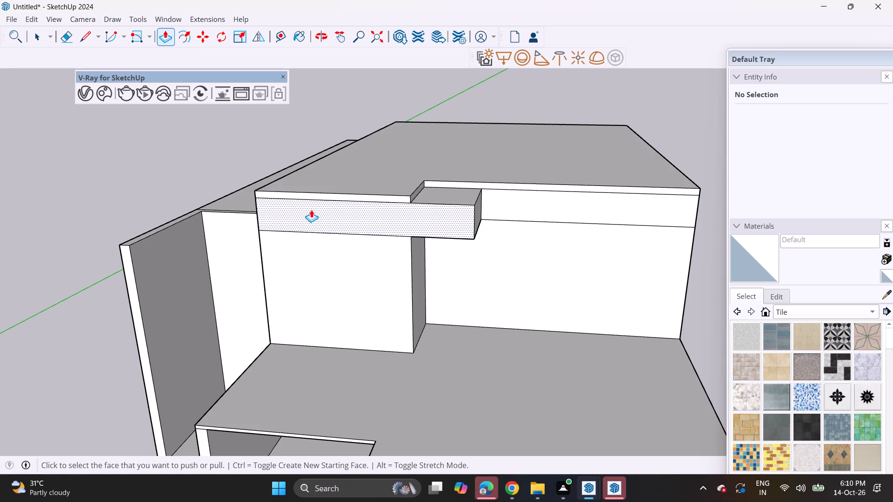
Push/Pull the raised band's front face forward to the front edge of the terrace slab below, forming an overhang.
left_click(311, 210)
middle_click_drag(263, 255, 299, 158)
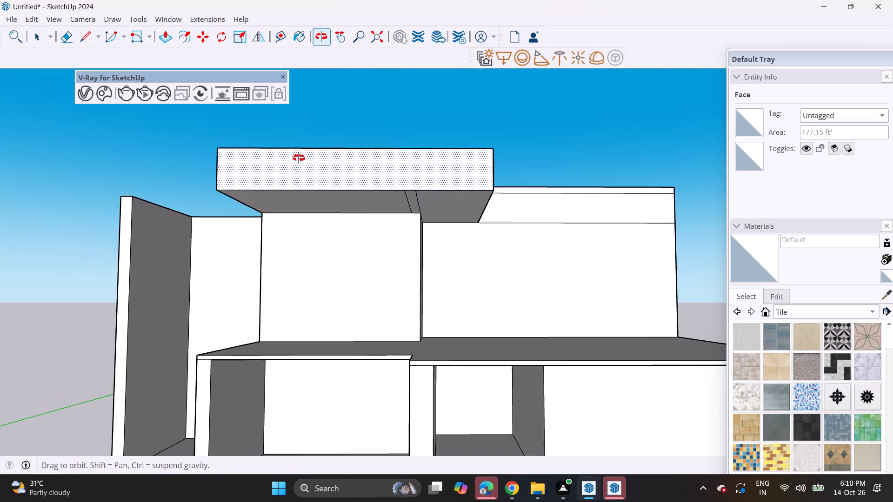
middle_click_drag(299, 158, 277, 165)
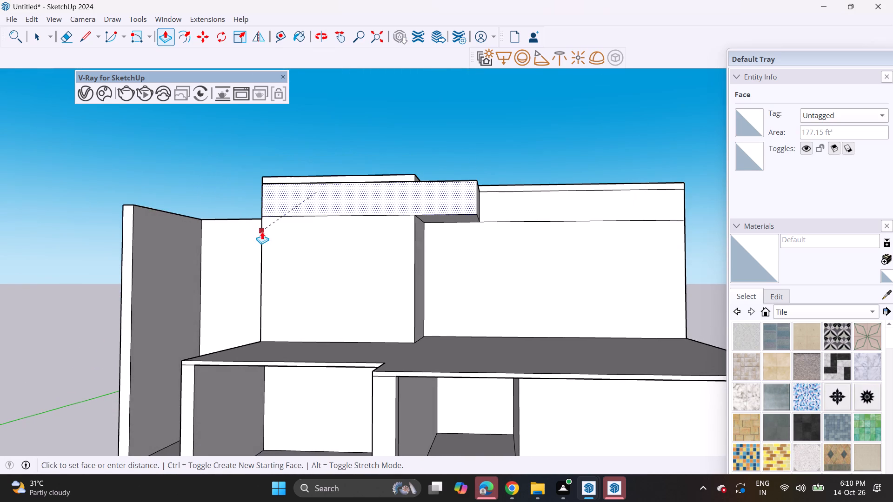
left_click(268, 362)
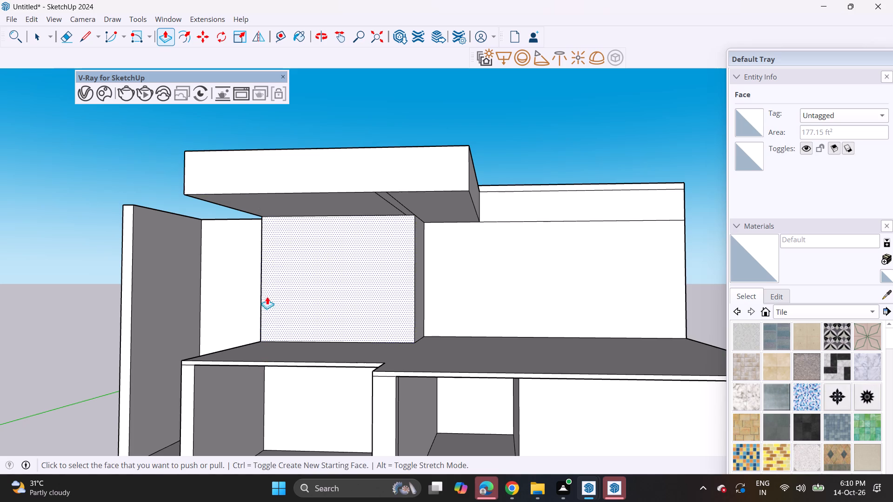
Push/Pull the front overhang's side face nearest the tall side wall slightly inward.
middle_click_drag(263, 257, 377, 264)
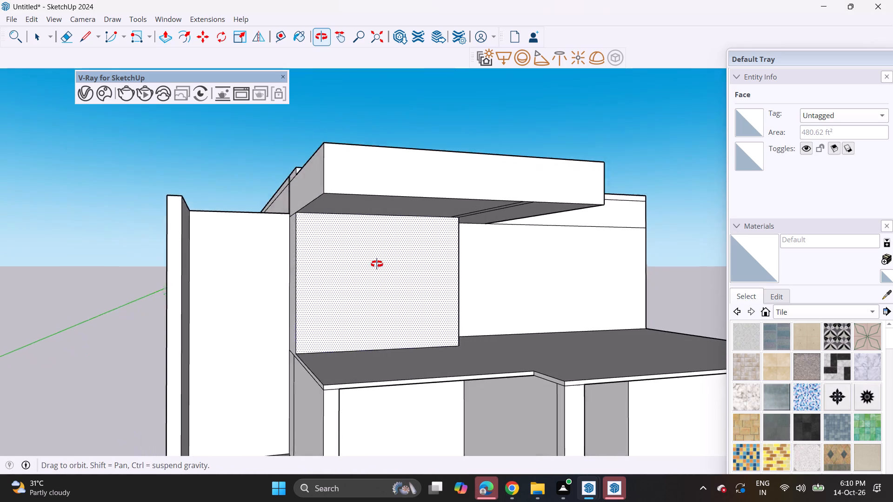
middle_click_drag(377, 264, 396, 268)
left_click(343, 183)
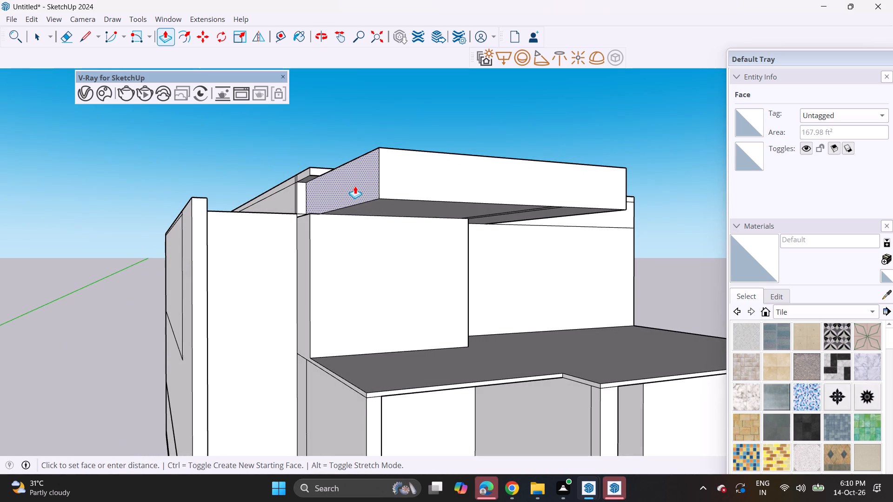
left_click(355, 186)
Push/Pull the recessed part of the raised band's front face forward to overhang the wall below.
middle_click_drag(379, 240, 236, 192)
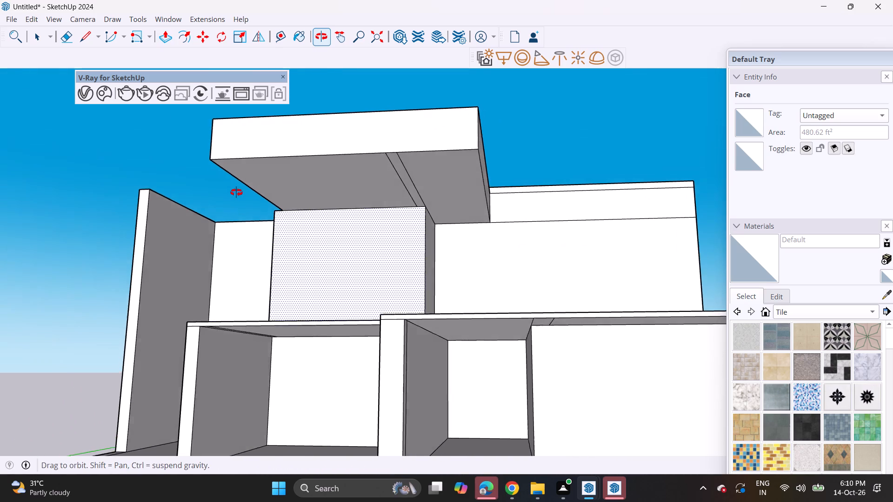
middle_click_drag(236, 192, 237, 191)
scroll(237, 191, "down", 4)
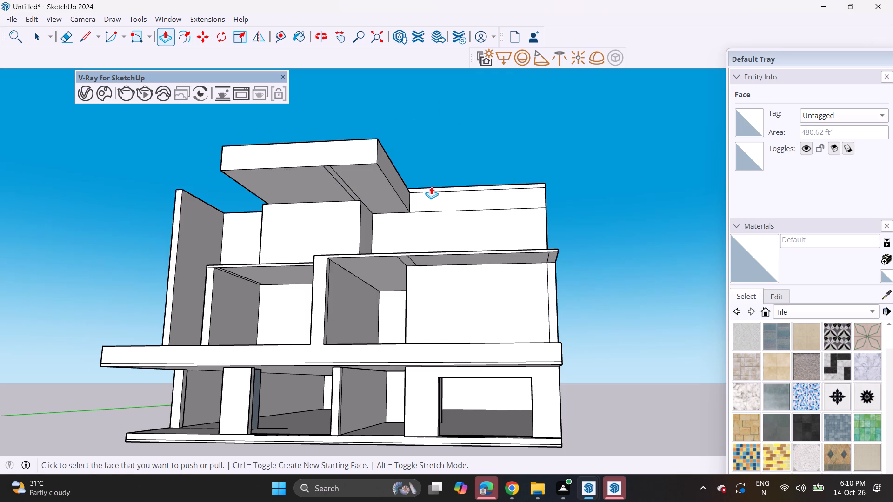
middle_click_drag(432, 187, 297, 190)
left_click(460, 193)
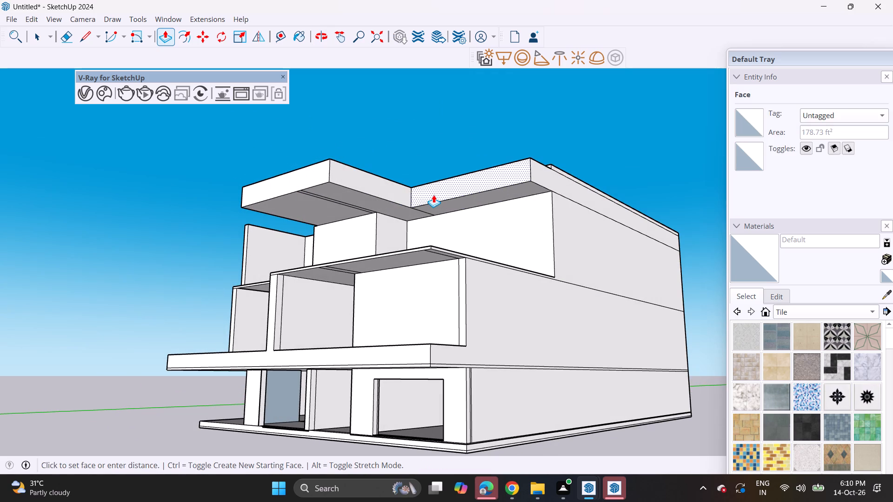
left_click(431, 194)
Repeat the same Push/Pull distance on the thin roof layer's front edge above the recessed band.
middle_click_drag(396, 176, 434, 224)
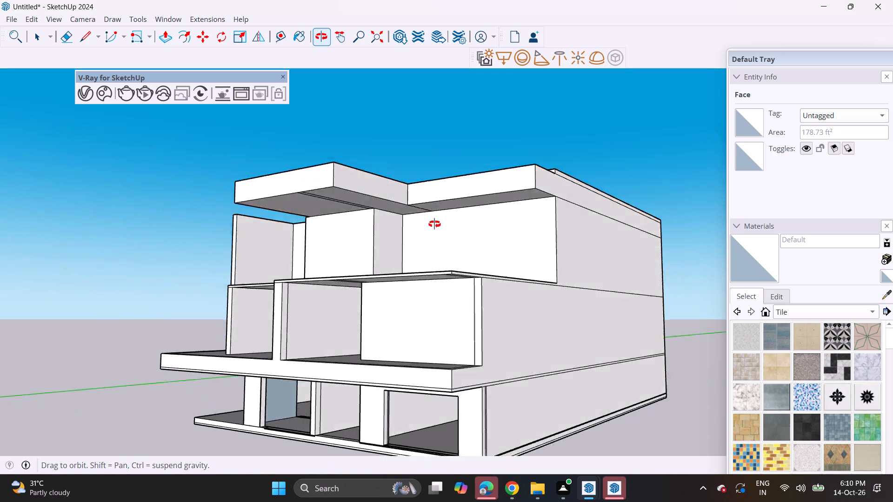
middle_click_drag(434, 224, 494, 300)
double_click(500, 180)
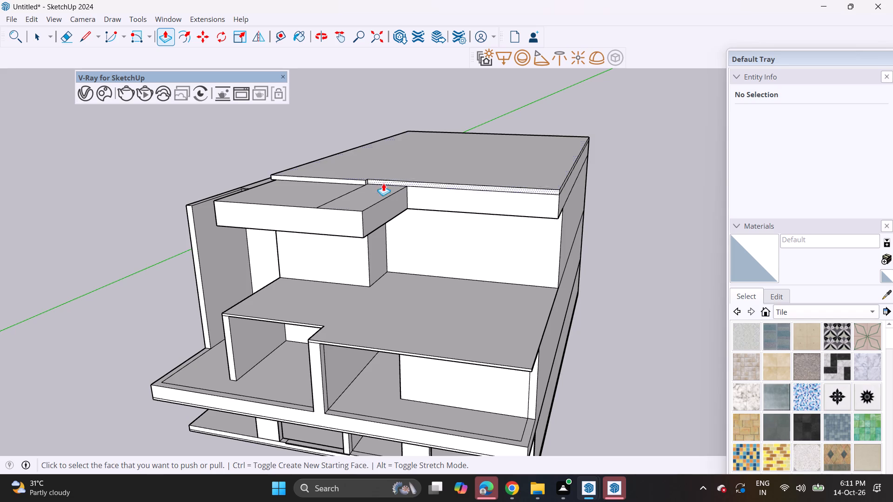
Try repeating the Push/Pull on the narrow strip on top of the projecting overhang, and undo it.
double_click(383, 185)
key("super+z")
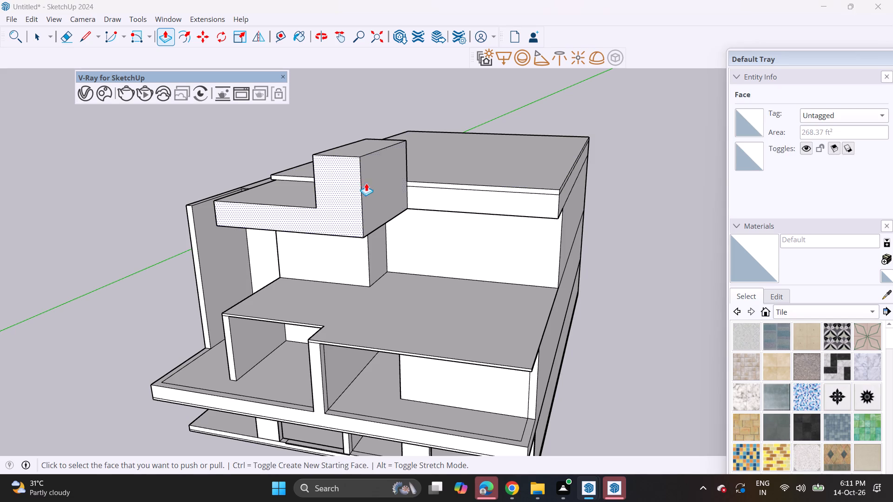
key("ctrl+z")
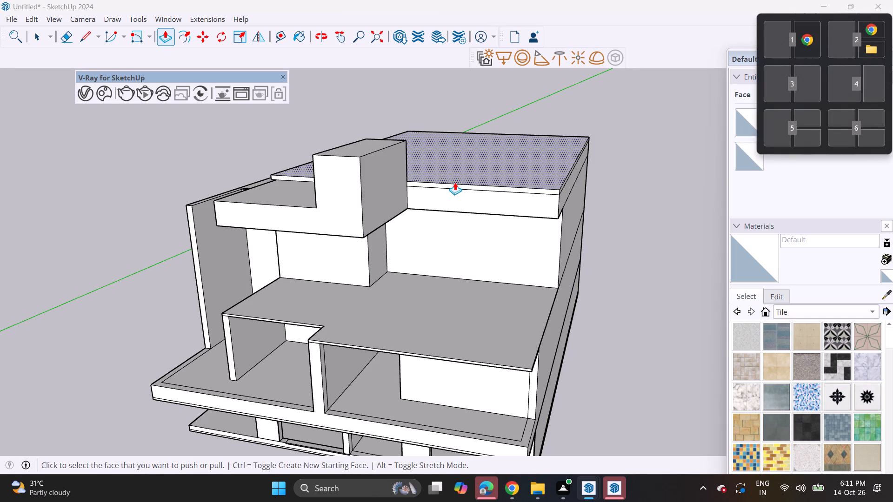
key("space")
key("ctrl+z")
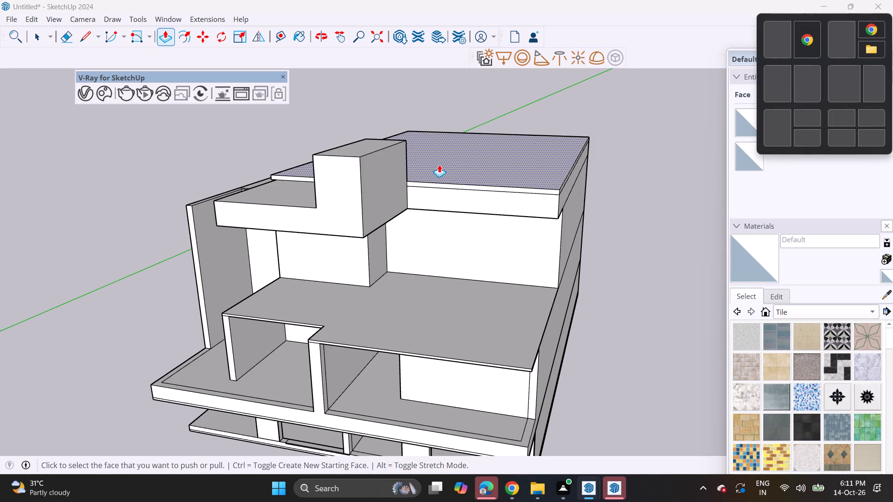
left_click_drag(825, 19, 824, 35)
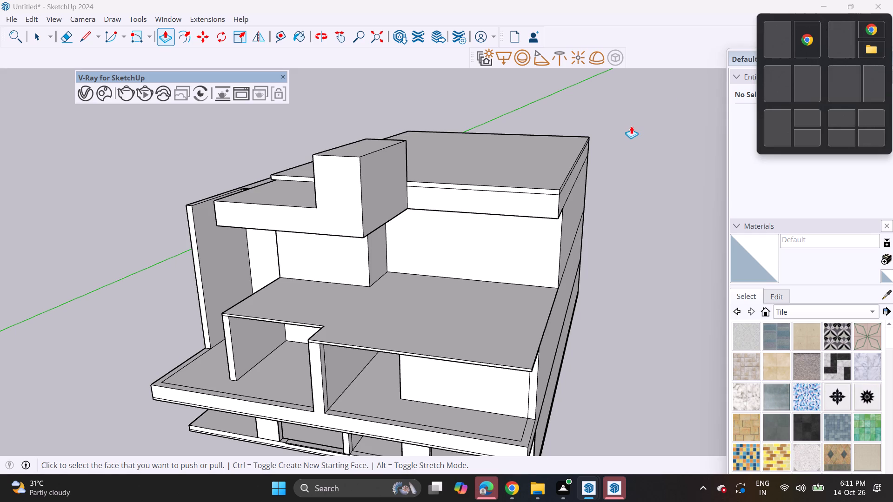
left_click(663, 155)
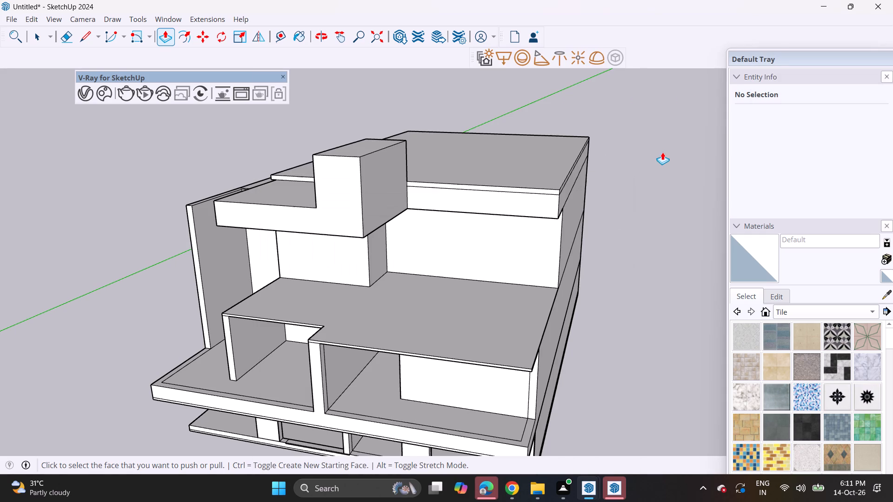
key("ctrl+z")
Push/Pull the thin roof layer's shorter front face forward over the projecting overhang, slightly past its front edge.
middle_click_drag(407, 188, 442, 142)
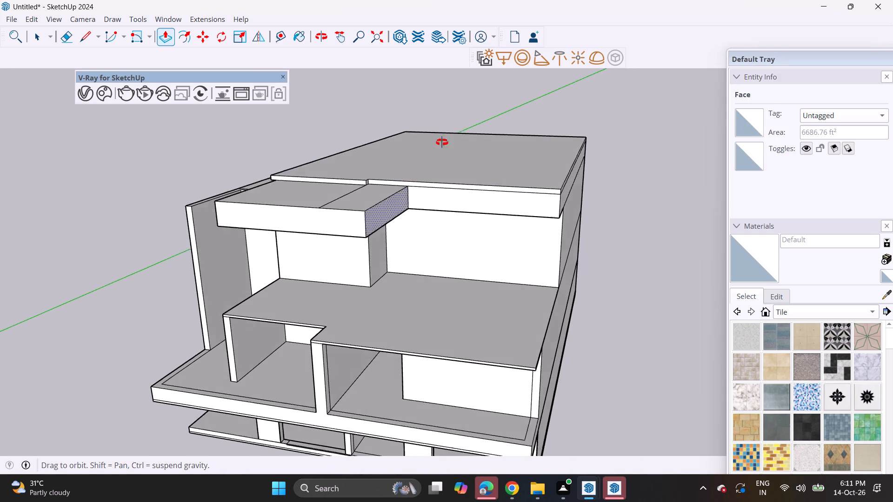
middle_click_drag(442, 142, 443, 126)
middle_click_drag(446, 147, 412, 231)
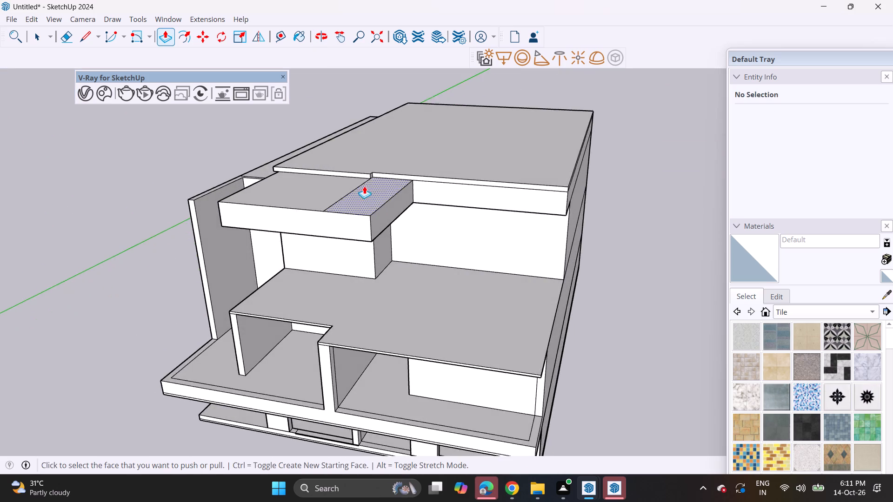
scroll(364, 186, "up", 3)
left_click(362, 170)
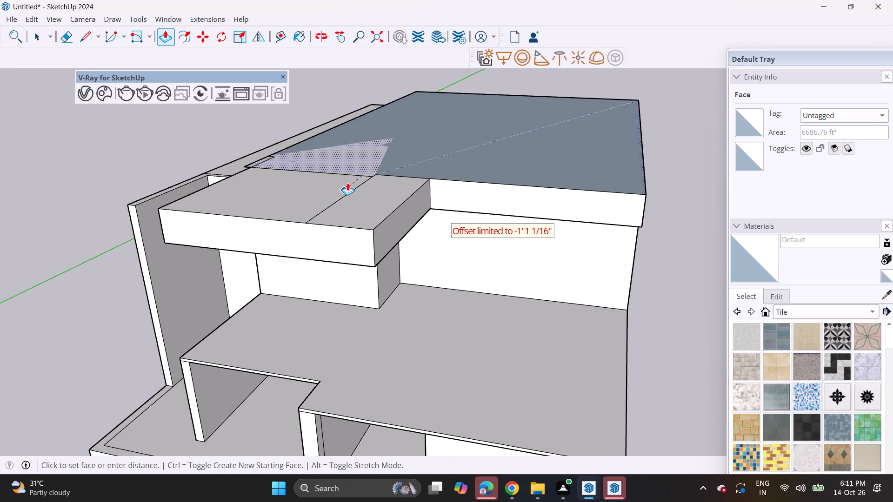
key("Escape")
left_click(354, 172)
key("Escape")
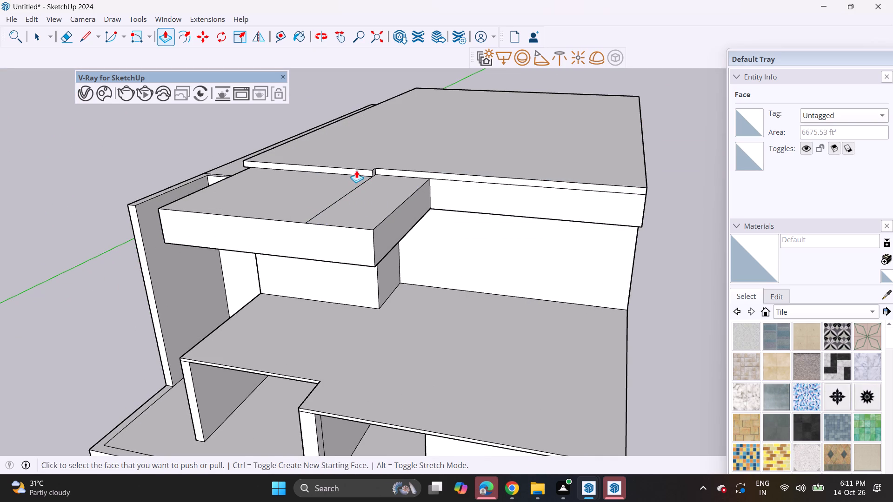
left_click(360, 170)
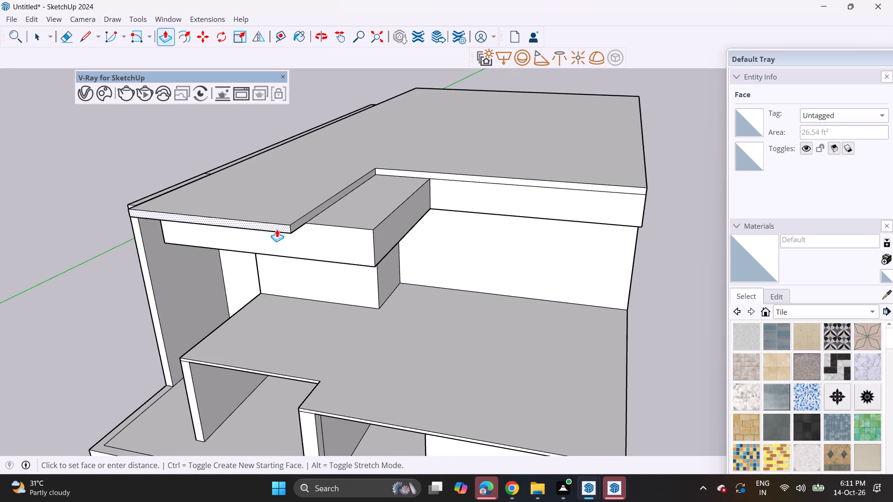
left_click(283, 224)
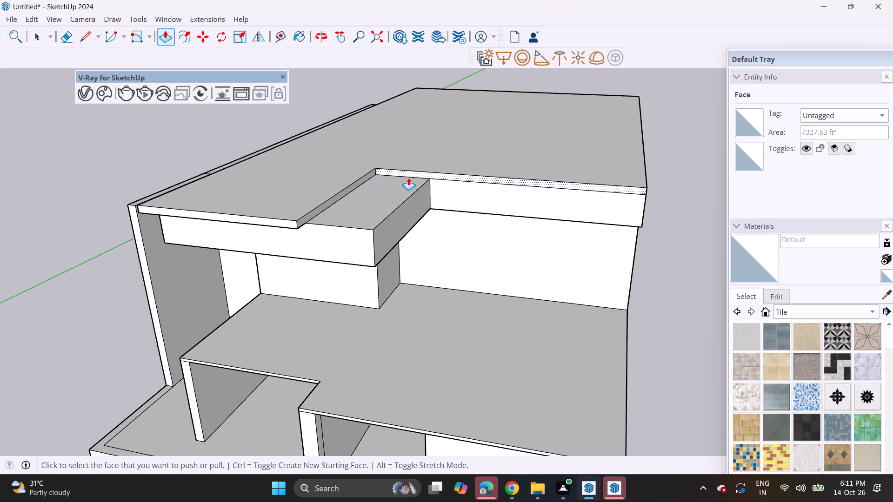
Split the thin layer's front edge with a vertical line at the overhang's inner corner and Push/Pull the long recessed part slightly forward.
left_click(93, 38)
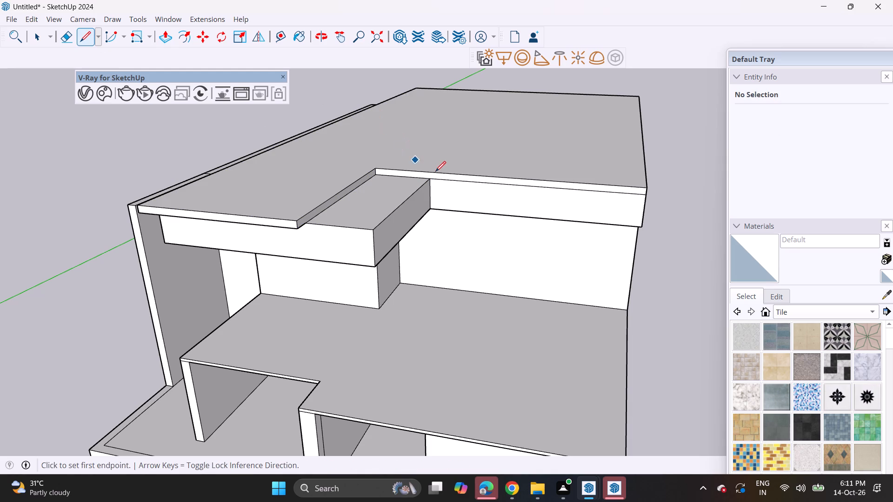
left_click(430, 178)
left_click(430, 171)
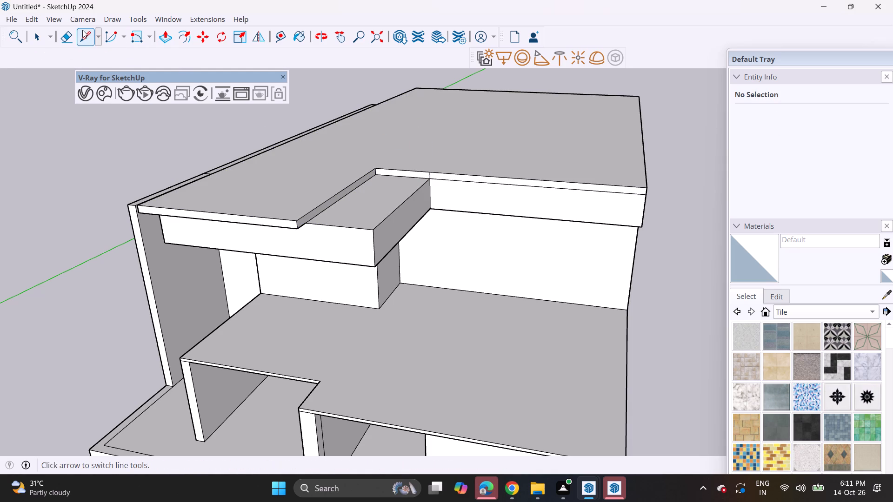
left_click_drag(160, 31, 165, 34)
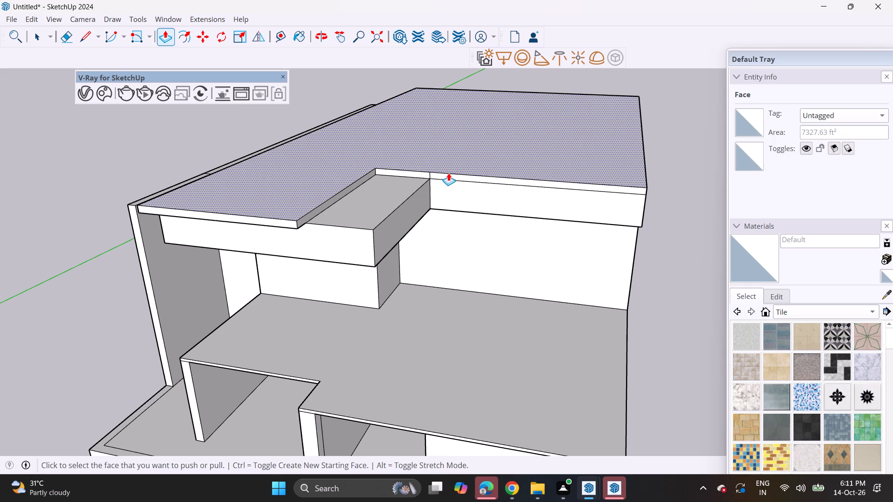
left_click(448, 175)
left_click(446, 180)
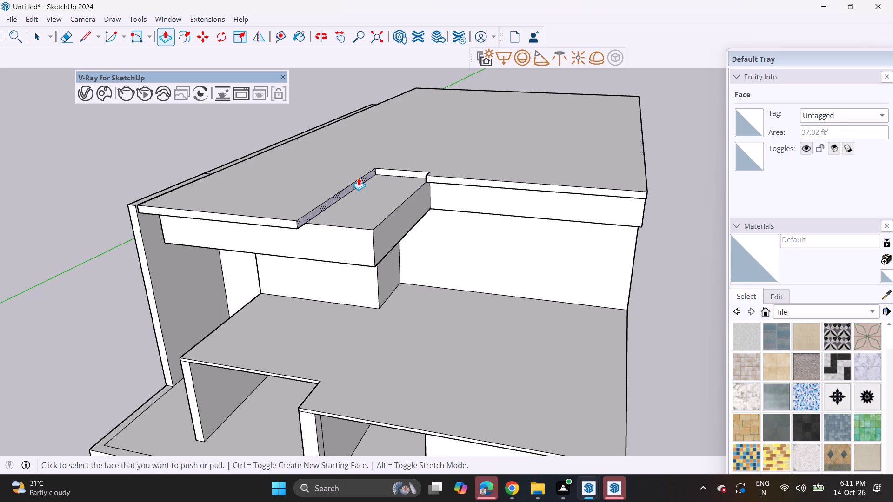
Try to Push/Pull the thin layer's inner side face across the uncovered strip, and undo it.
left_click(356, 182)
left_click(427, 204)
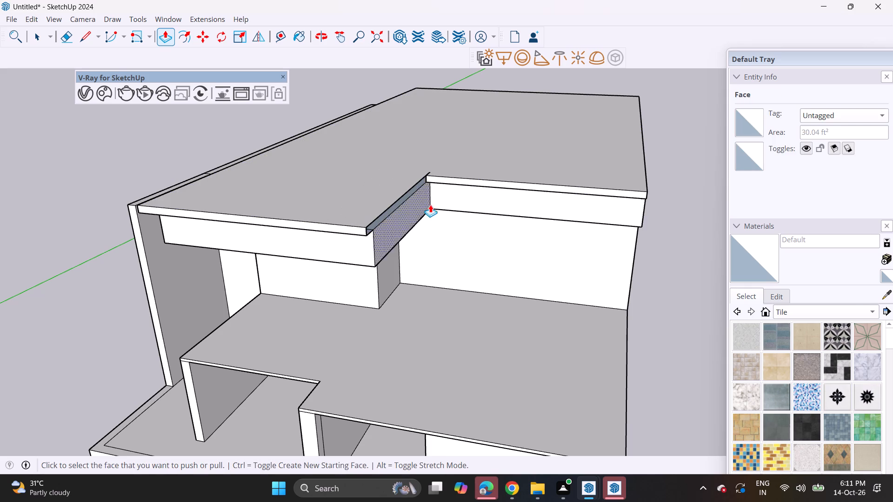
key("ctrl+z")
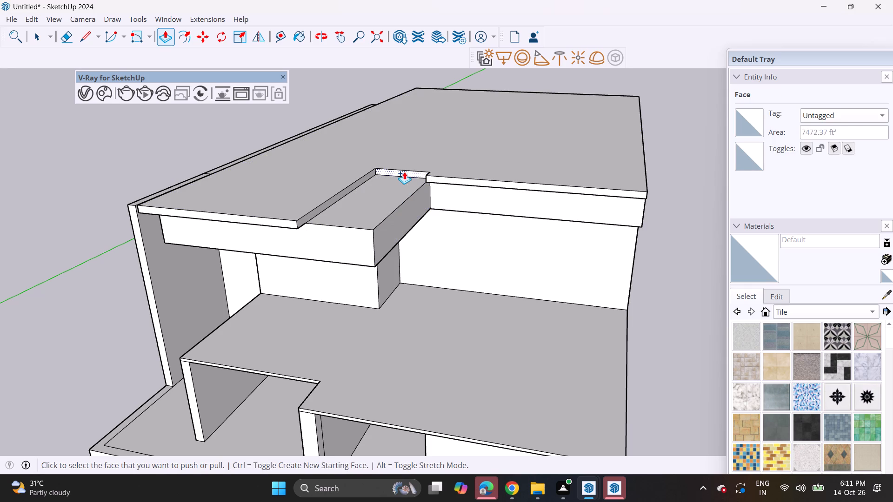
Push/Pull the thin layer's short front face over the uncovered strip to align with the layer's projecting front edge.
left_click(404, 172)
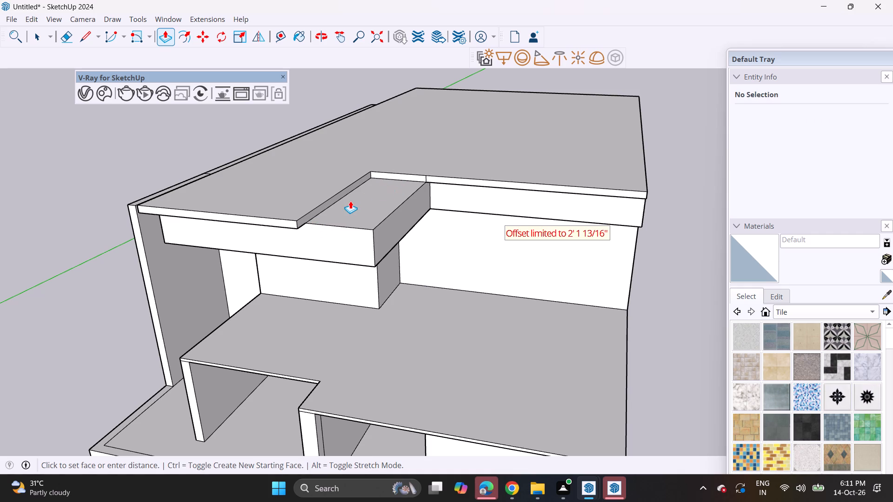
left_click(289, 220)
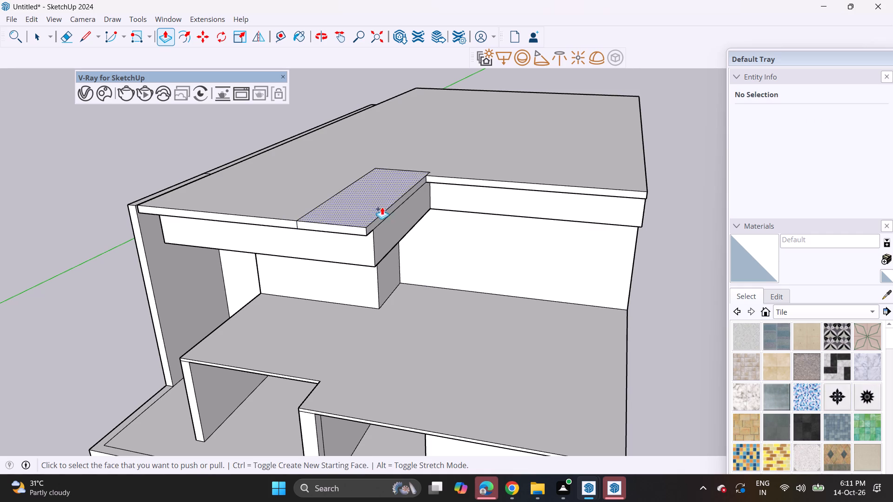
Push/Pull the thin layer's side face outward to project slightly past the overhang's side face.
left_click(397, 205)
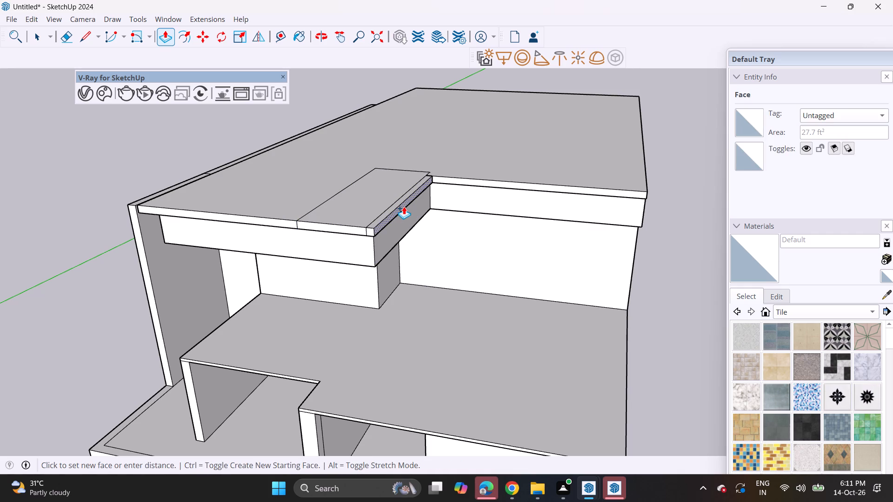
left_click(406, 207)
Examine the stepped roof layer and overhangs from the front and from below.
middle_click_drag(420, 215, 424, 189)
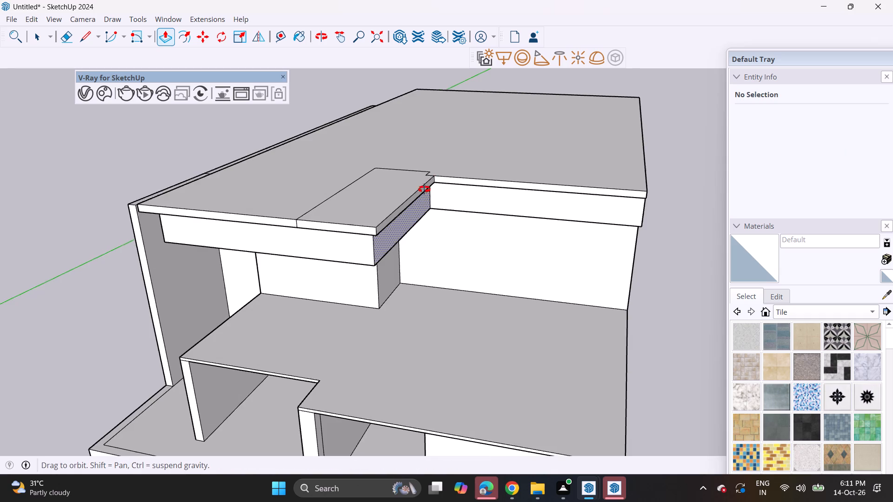
middle_click_drag(424, 189, 446, 79)
scroll(432, 133, "down", 2)
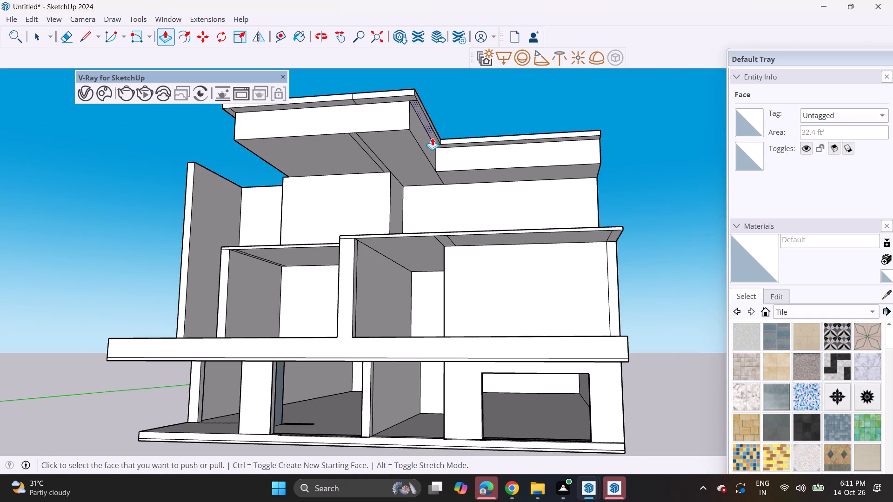
scroll(426, 114, "down", 2)
middle_click_drag(433, 131, 460, 159)
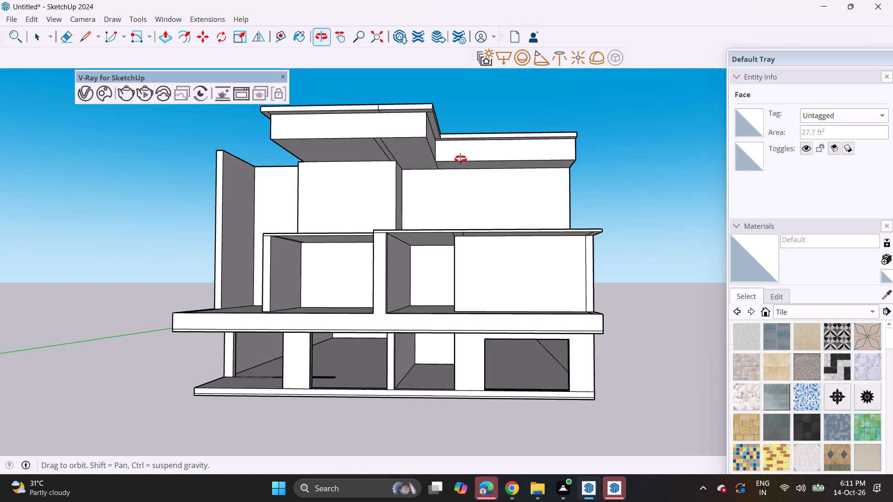
middle_click_drag(460, 159, 451, 147)
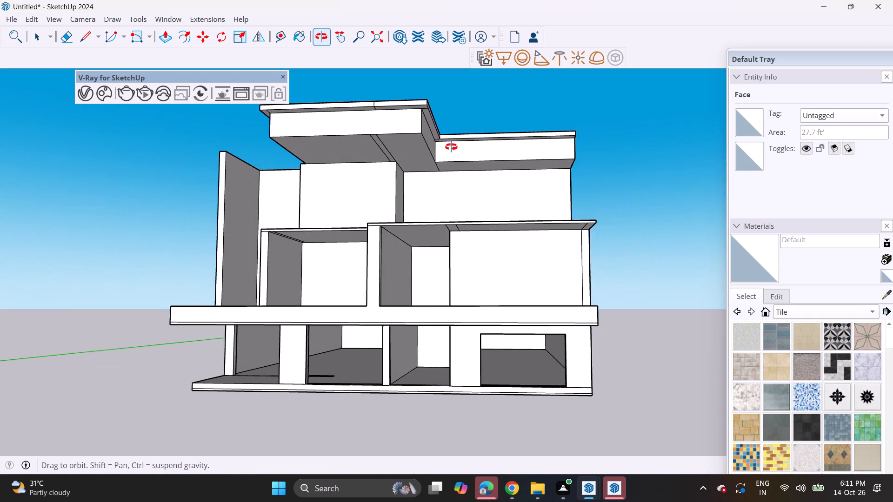
middle_click_drag(451, 147, 462, 146)
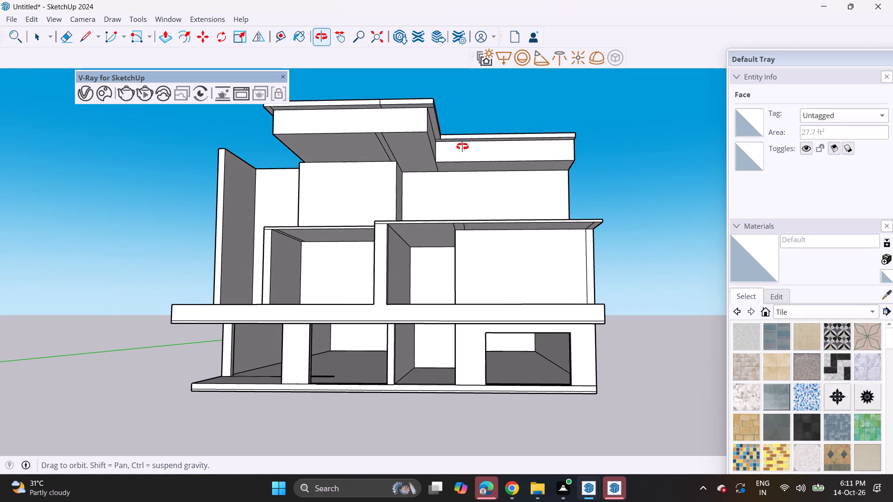
middle_click_drag(462, 146, 449, 168)
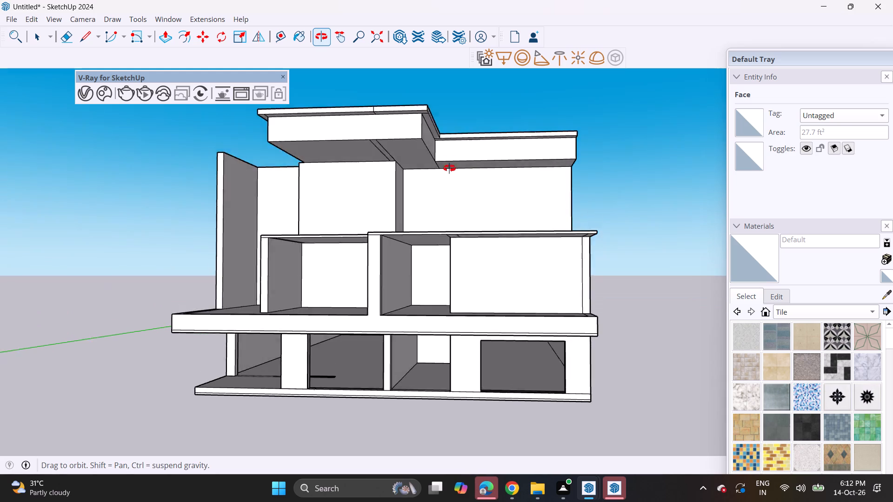
Push/Pull the top face of the thin roof slab above the middle floor upward into a thick band.
middle_click_drag(449, 168, 452, 225)
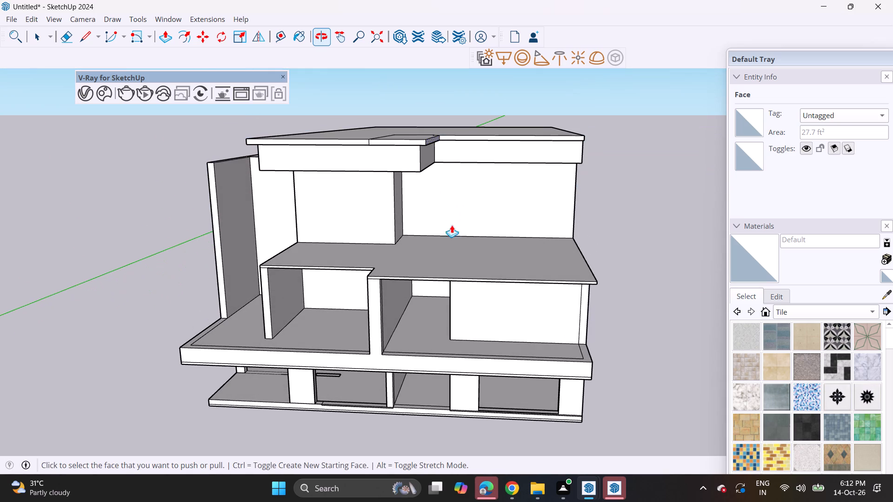
left_click(429, 265)
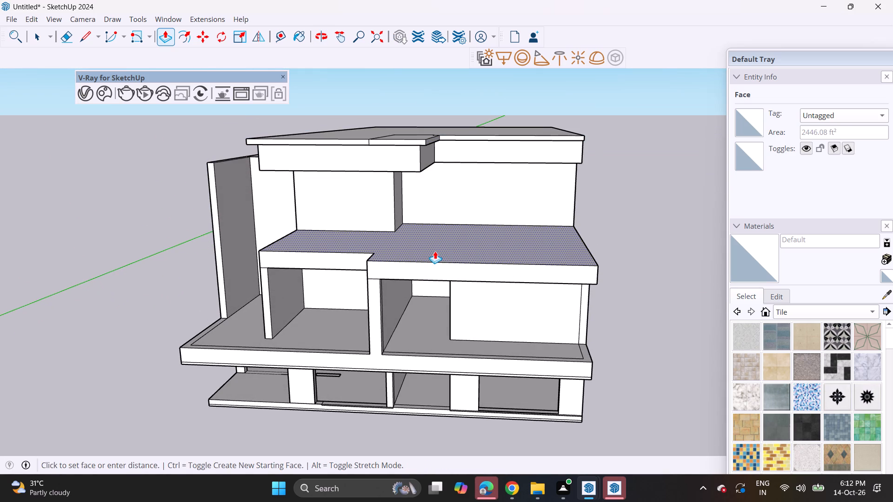
left_click(435, 251)
Push/Pull the front end face of the middle floor's outer side wall forward, flush with the thickened slab's front.
middle_click_drag(547, 309, 521, 262)
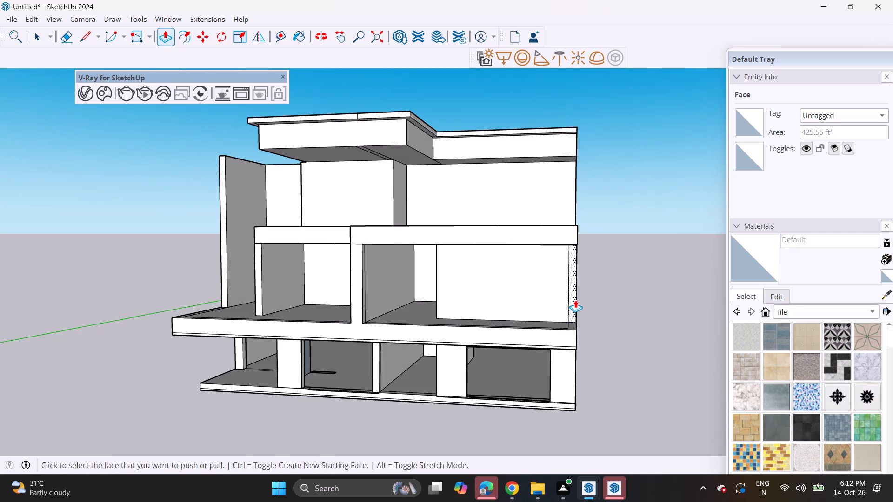
left_click(573, 299)
left_click(570, 319)
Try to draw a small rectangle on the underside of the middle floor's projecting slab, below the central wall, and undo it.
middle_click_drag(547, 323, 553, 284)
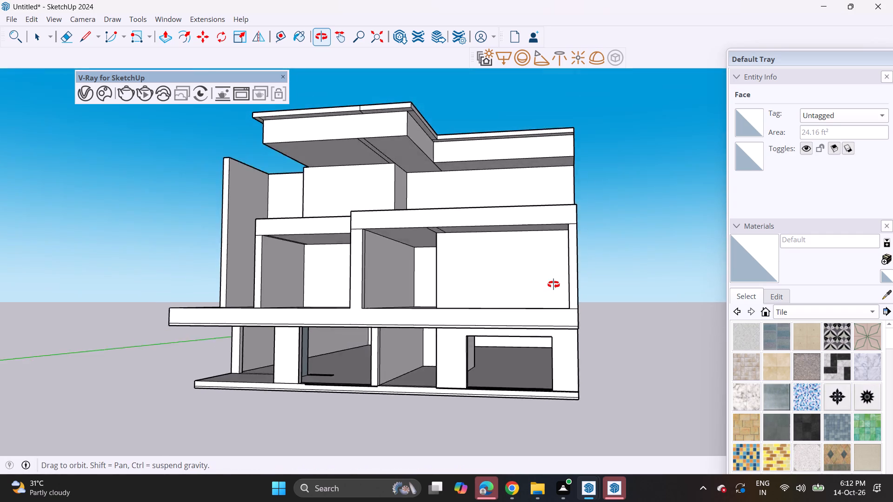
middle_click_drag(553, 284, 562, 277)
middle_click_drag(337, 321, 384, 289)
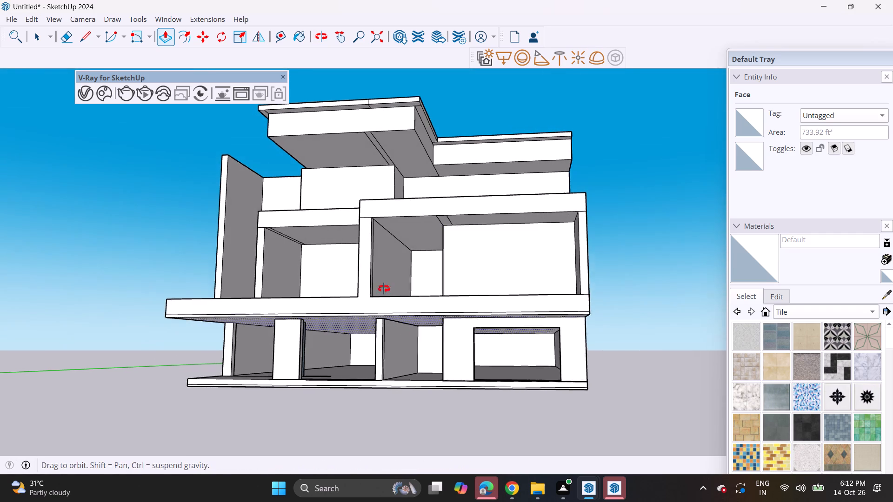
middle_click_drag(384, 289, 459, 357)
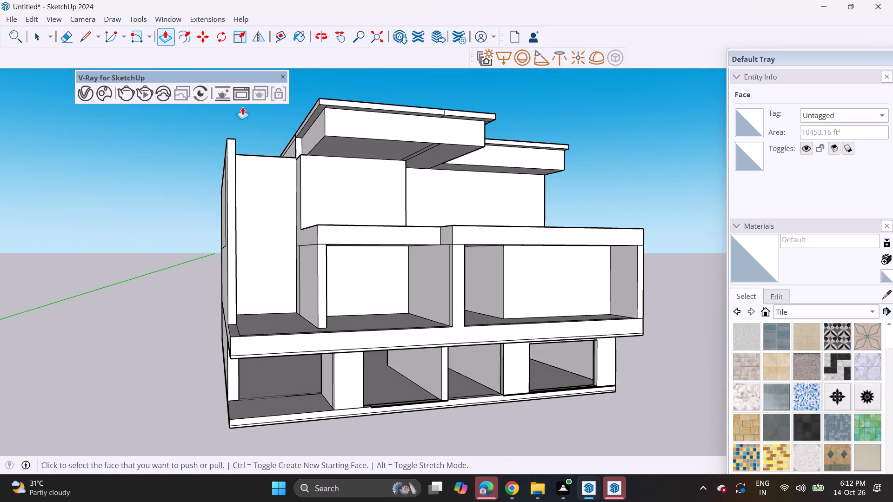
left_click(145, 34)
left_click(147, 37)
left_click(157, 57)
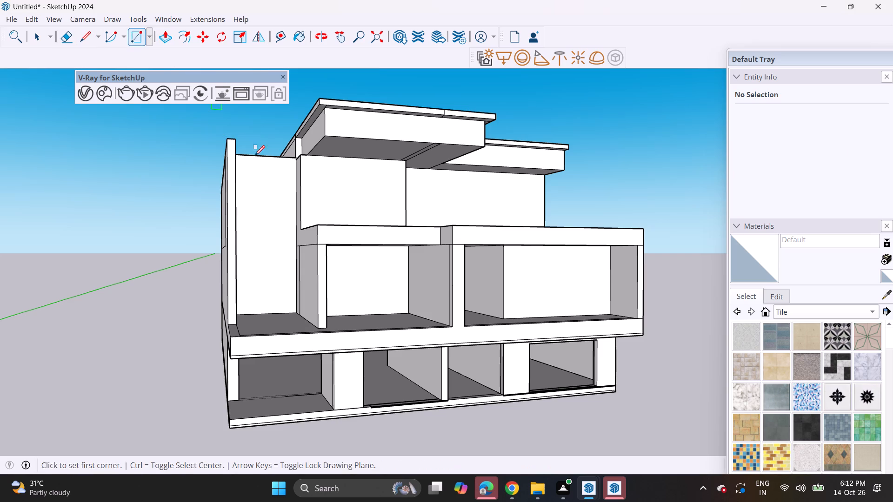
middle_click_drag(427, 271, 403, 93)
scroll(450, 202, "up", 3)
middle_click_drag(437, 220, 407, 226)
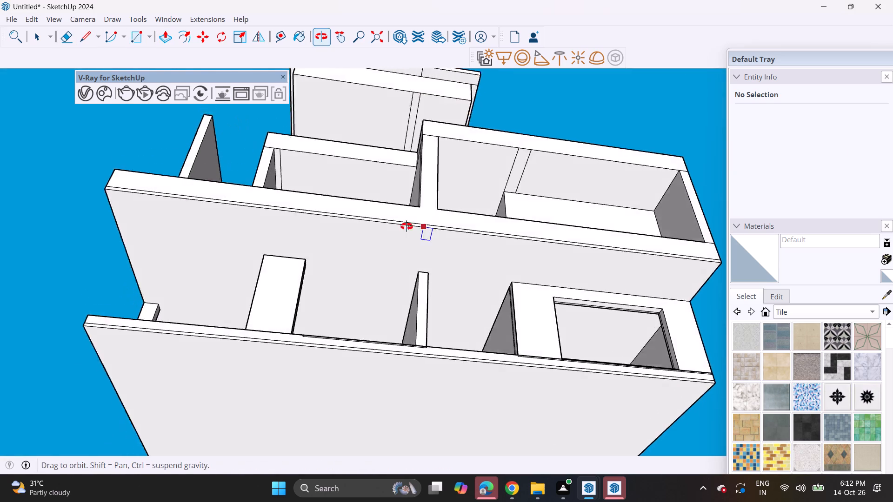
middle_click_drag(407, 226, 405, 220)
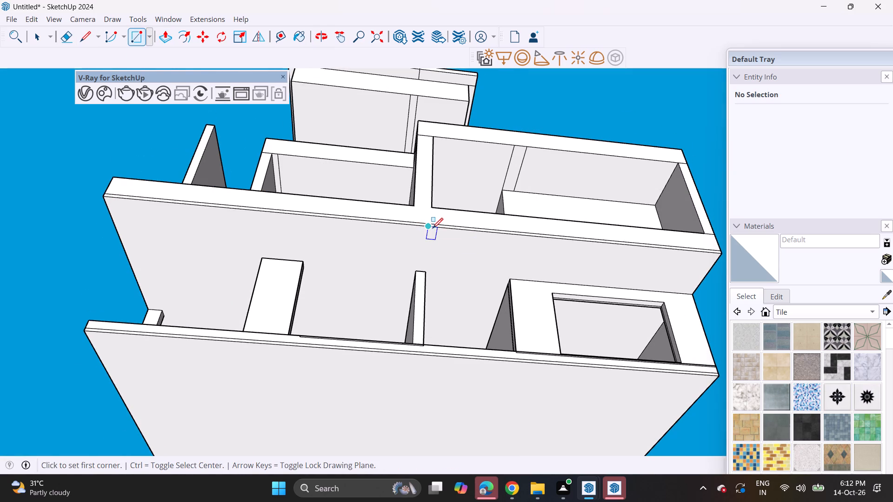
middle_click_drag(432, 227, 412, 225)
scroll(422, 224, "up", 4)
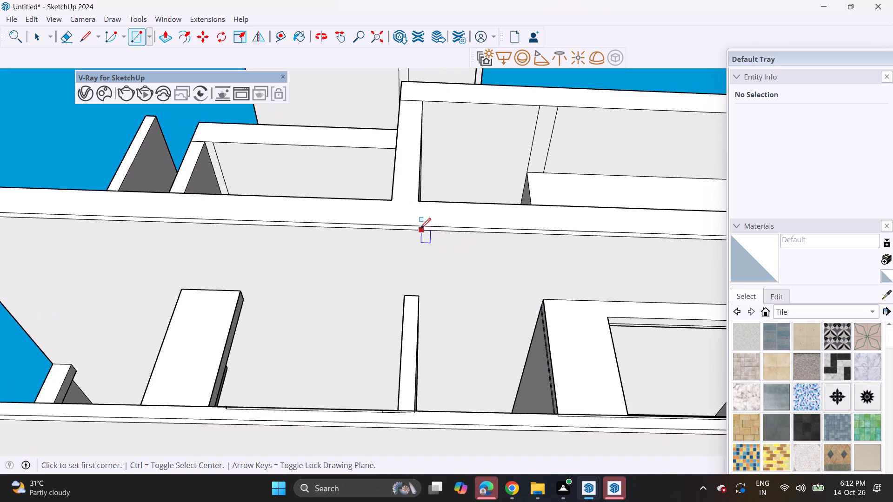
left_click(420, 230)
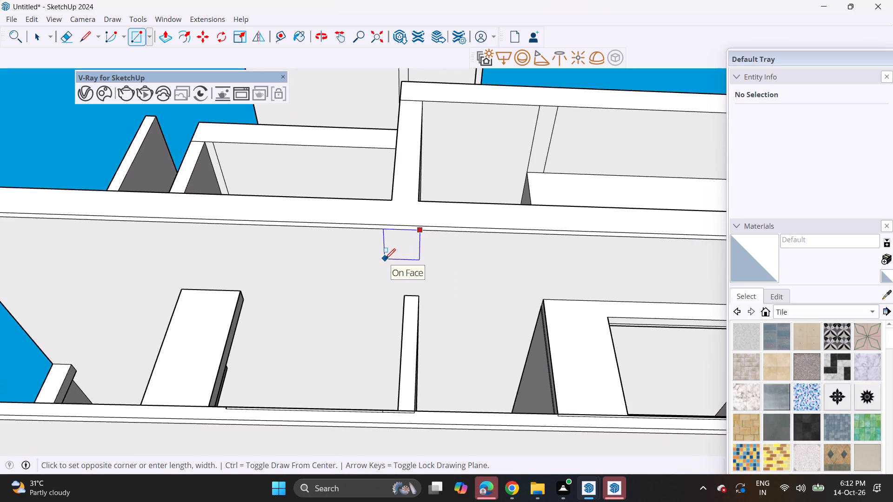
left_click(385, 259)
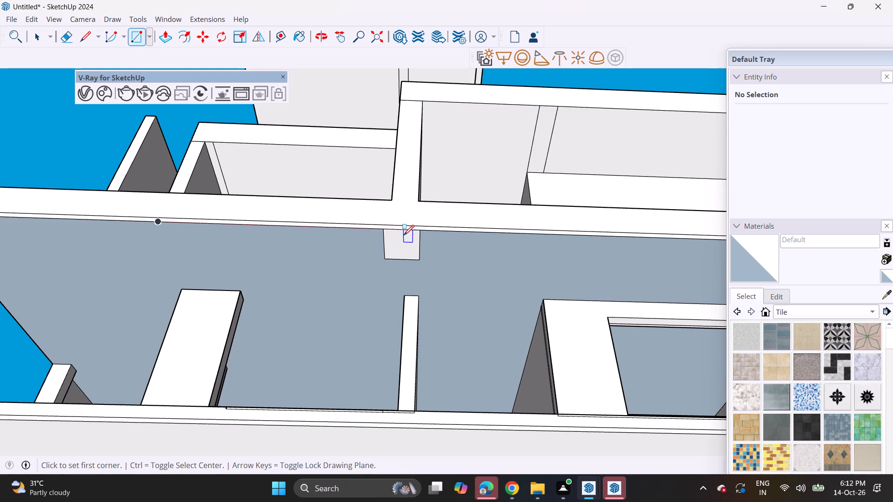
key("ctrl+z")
Push/Pull the ground-floor slab's front face outward to align with the front of the projecting slab above.
middle_click_drag(405, 250, 371, 501)
middle_click_drag(410, 412, 424, 236)
middle_click_drag(416, 238, 438, 298)
scroll(438, 298, "up", 2)
key("space")
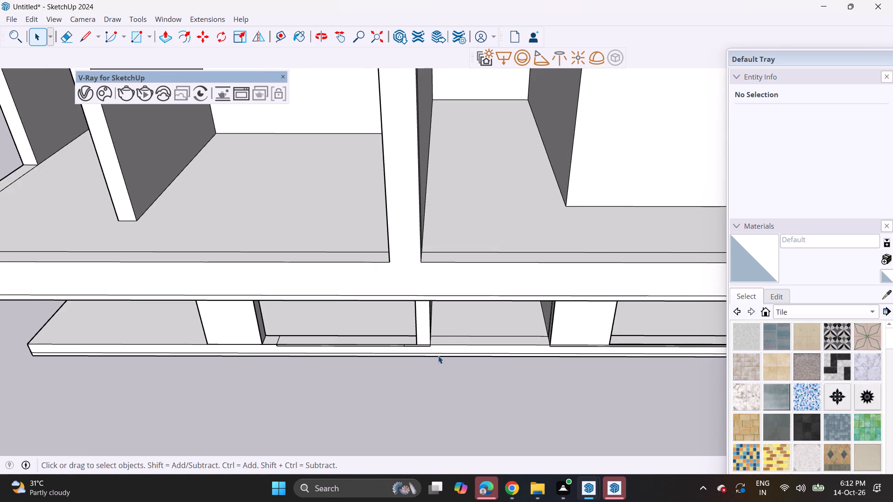
key("p")
left_click(453, 353)
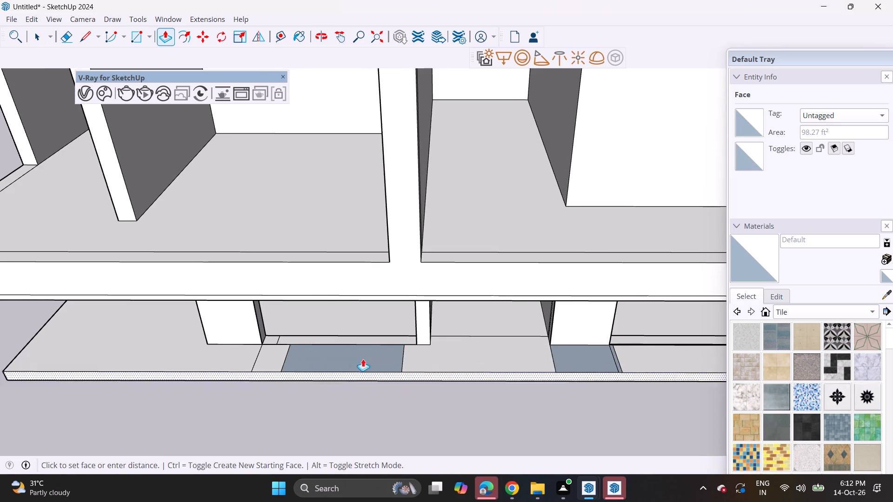
left_click(332, 287)
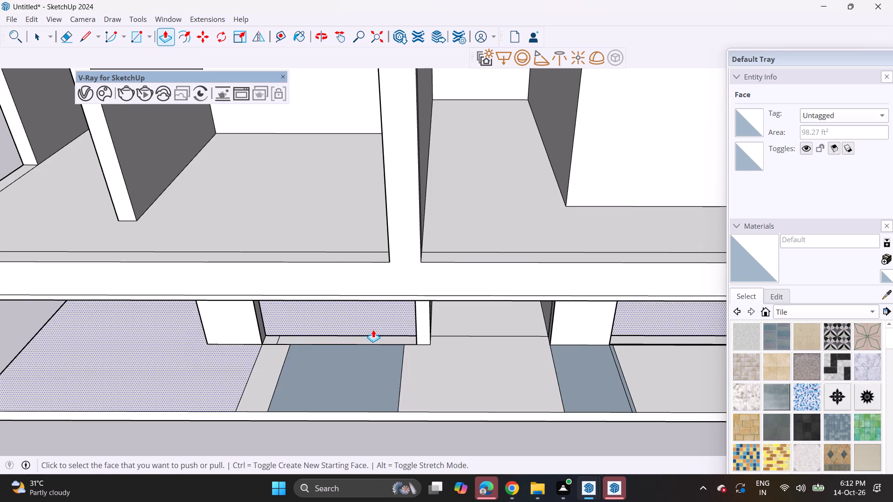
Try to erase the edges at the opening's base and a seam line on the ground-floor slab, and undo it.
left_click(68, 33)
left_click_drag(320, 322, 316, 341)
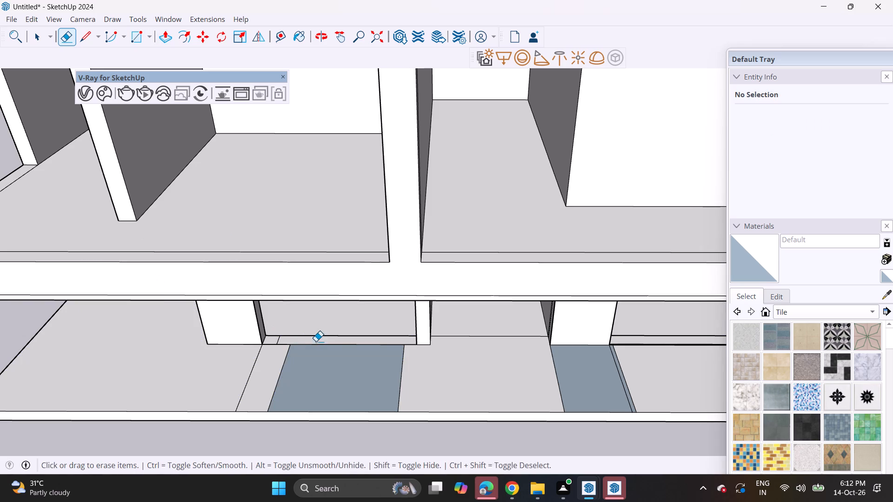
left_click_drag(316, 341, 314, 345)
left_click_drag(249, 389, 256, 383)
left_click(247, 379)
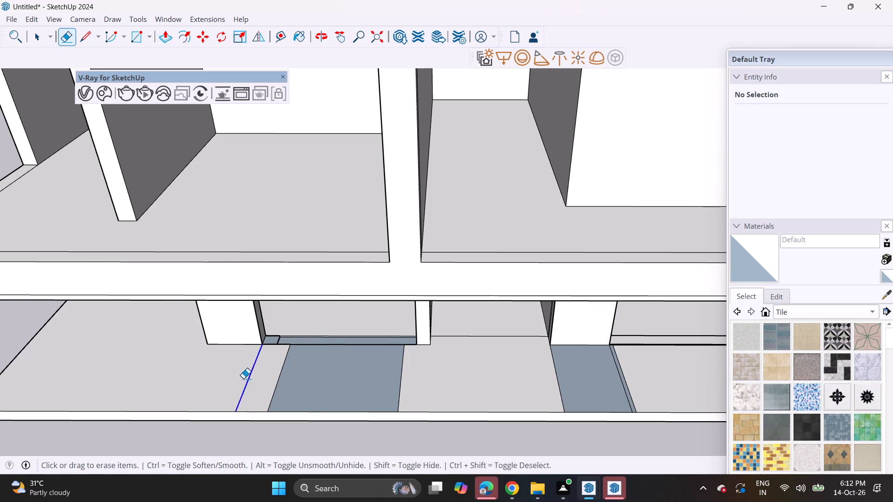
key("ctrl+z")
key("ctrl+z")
Erase the leftover seam lines across the extended front strip of the ground-floor slab.
left_click_drag(267, 368, 251, 370)
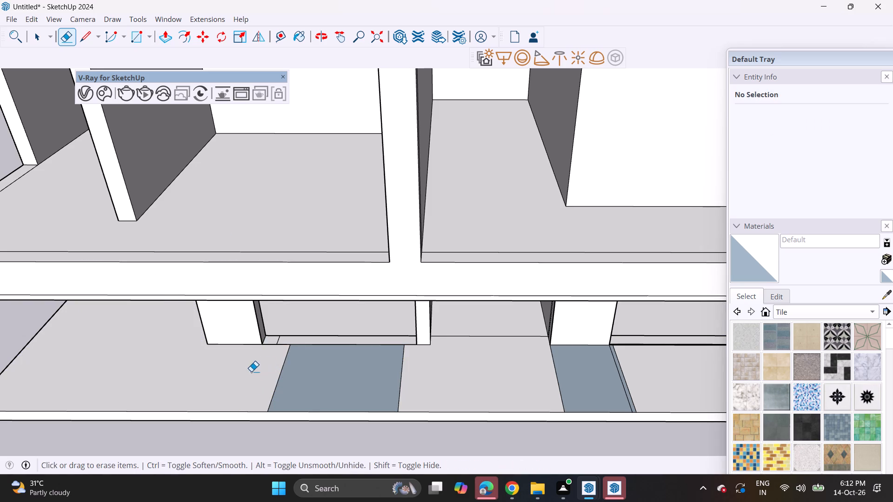
left_click_drag(269, 377, 283, 381)
key("ctrl+z")
left_click_drag(335, 383, 386, 384)
left_click_drag(386, 384, 411, 387)
left_click_drag(320, 383, 225, 383)
left_click_drag(597, 394, 683, 390)
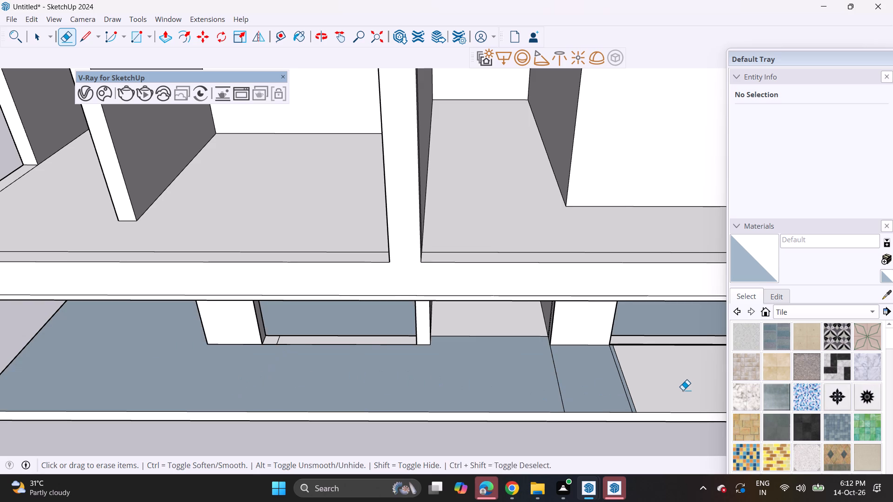
left_click_drag(683, 390, 685, 389)
left_click_drag(577, 390, 502, 381)
left_click_drag(497, 330, 497, 350)
Draw a small rectangular pillar footprint at the ground-floor slab's front edge, below the central wall.
middle_click_drag(506, 340, 505, 329)
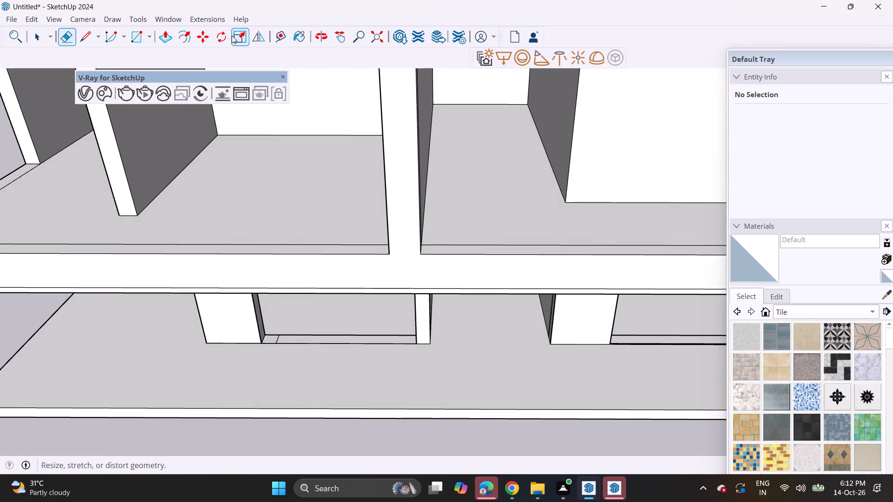
left_click_drag(143, 40, 148, 42)
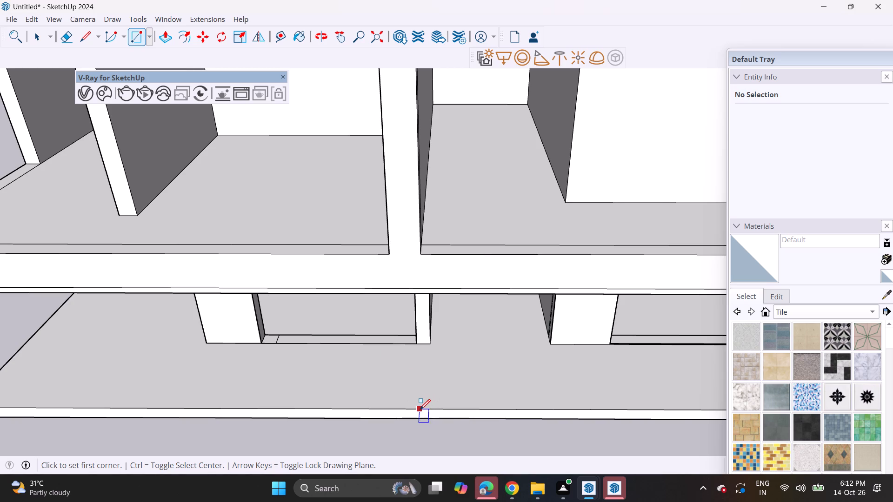
left_click(425, 410)
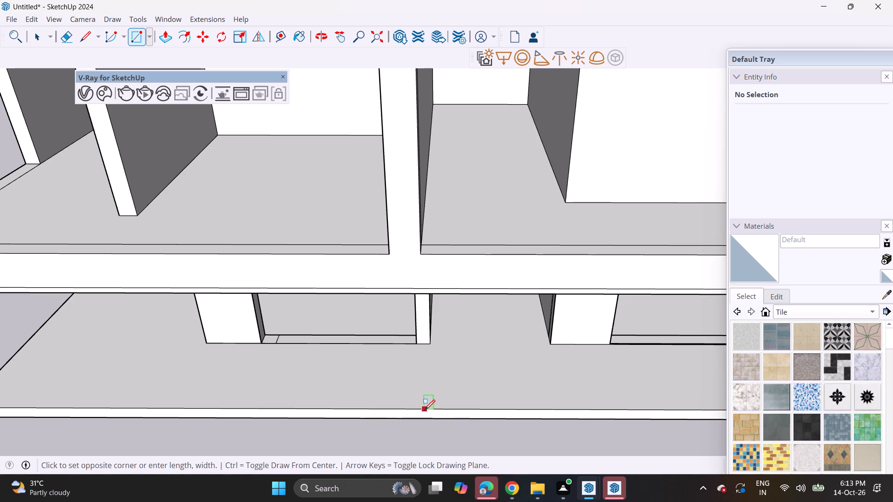
left_click(393, 380)
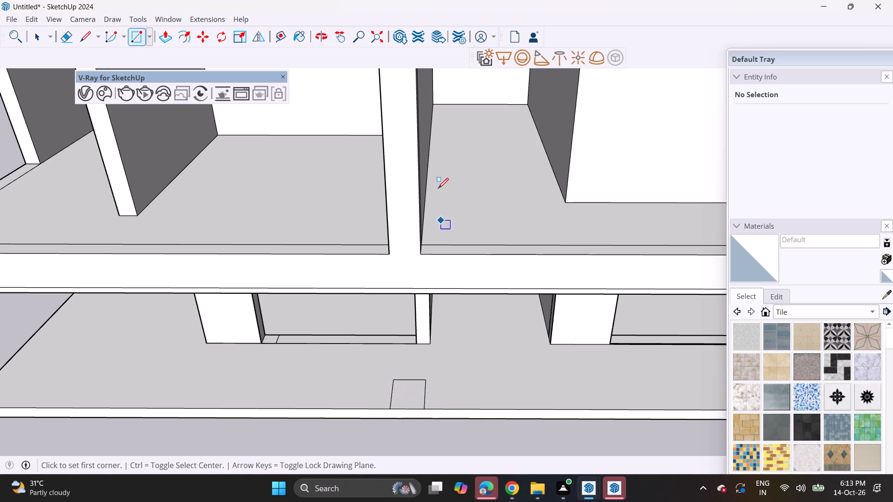
Push/Pull the footprint upward into a pillar reaching the top edge of the middle floor's roof band.
left_click_drag(163, 41, 170, 49)
left_click(160, 33)
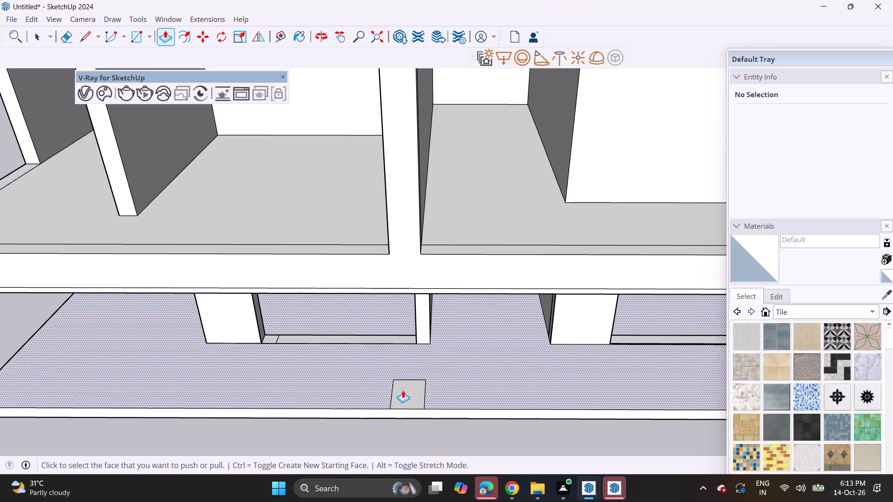
left_click(414, 386)
scroll(414, 176, "down", 3)
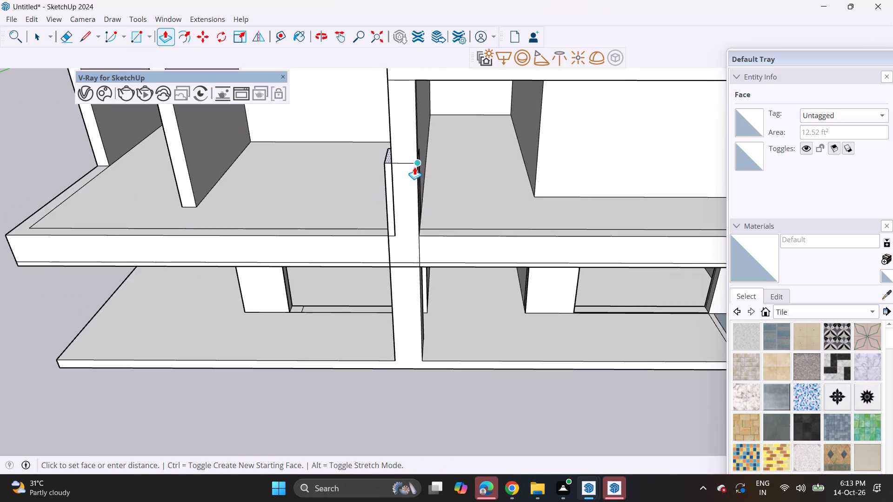
middle_click_drag(415, 161, 446, 298, "shift")
middle_click_drag(441, 276, 441, 150)
middle_click_drag(443, 123, 425, 231, "shift")
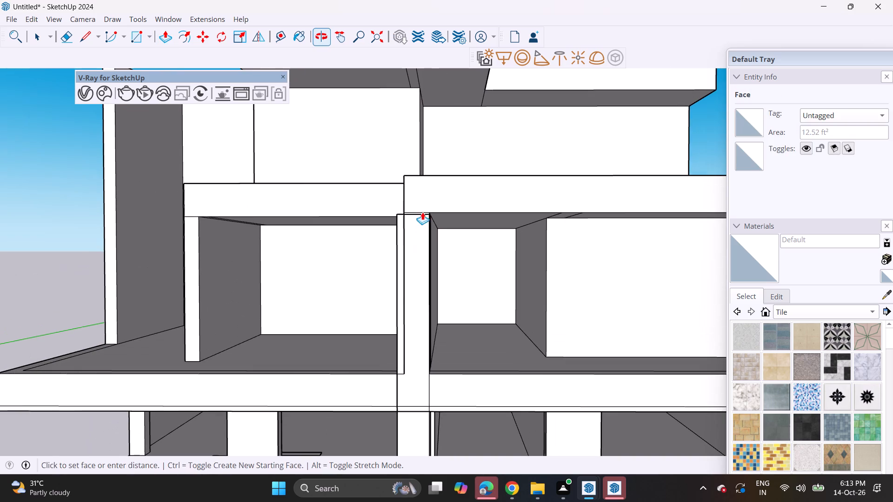
left_click(466, 178)
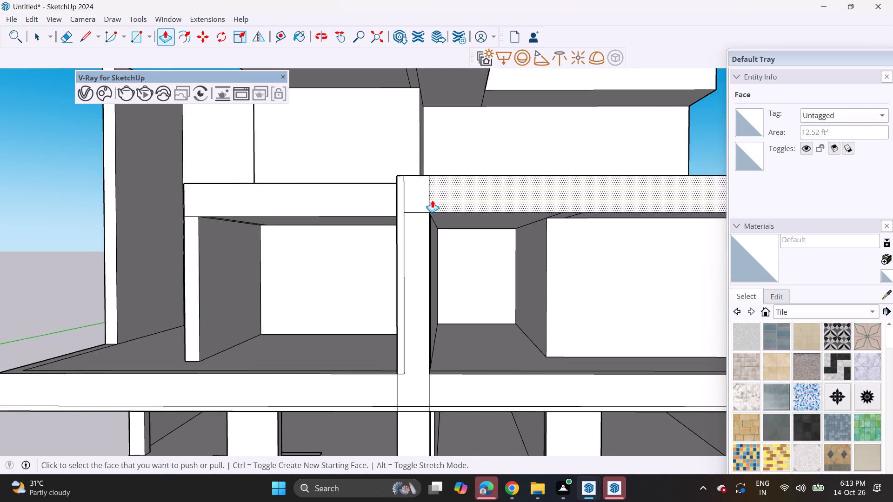
Erase the leftover edges where the pillar meets the roof band, the central wall and the projecting middle slab.
left_click_drag(71, 37, 85, 49)
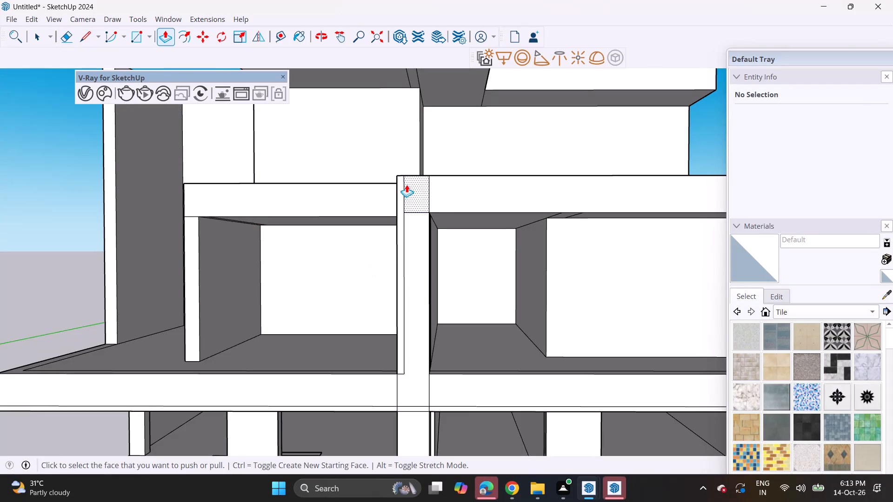
left_click_drag(61, 30, 67, 36)
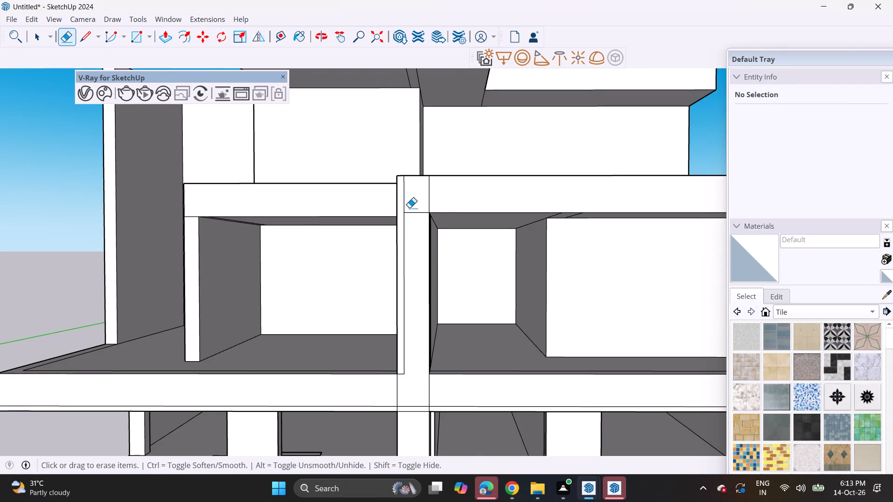
left_click_drag(409, 208, 409, 218)
left_click(404, 213)
left_click_drag(421, 199, 441, 199)
scroll(439, 202, "down", 5)
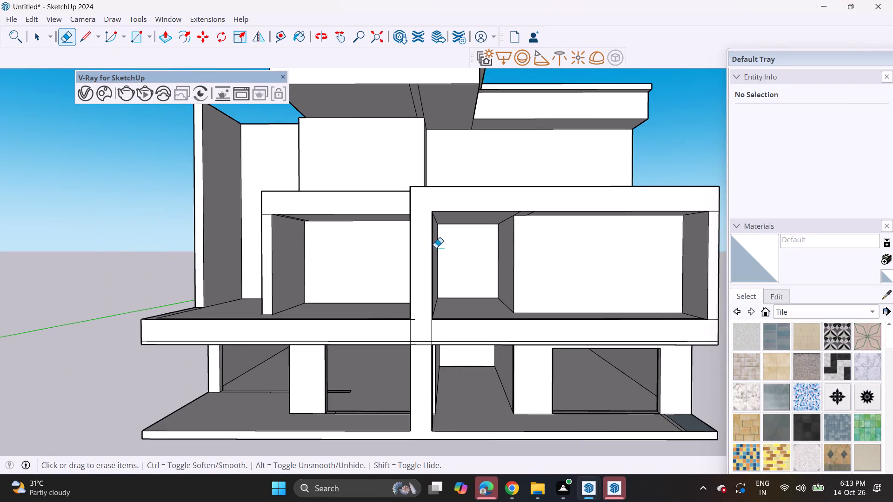
left_click_drag(419, 324, 424, 348)
scroll(424, 342, "up", 10)
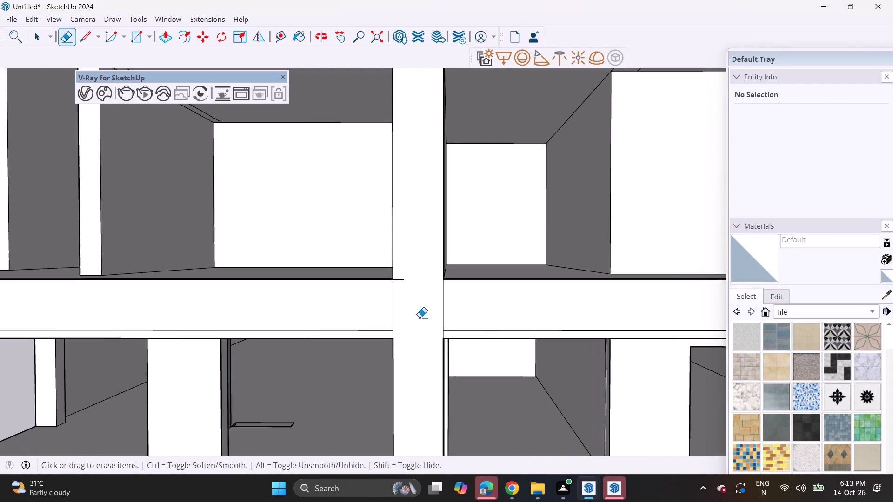
left_click_drag(400, 272, 399, 283)
scroll(401, 270, "down", 10)
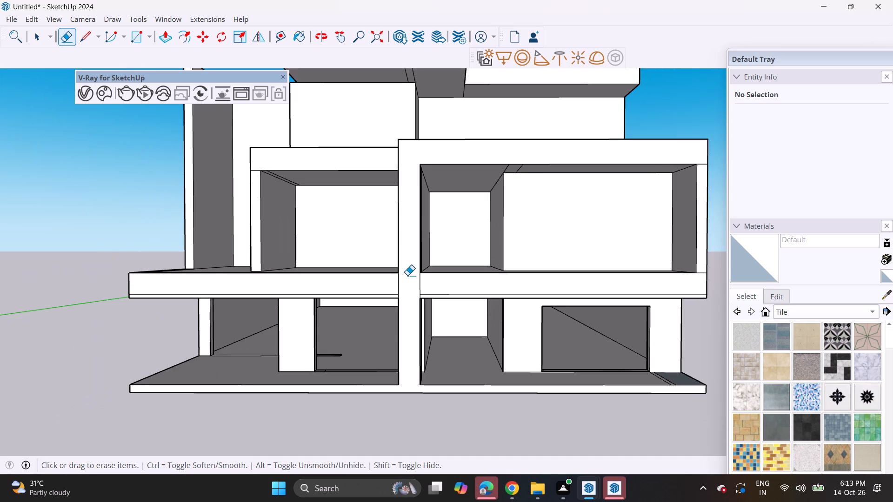
middle_click_drag(472, 293, 419, 298, "shift")
scroll(424, 289, "down", 3)
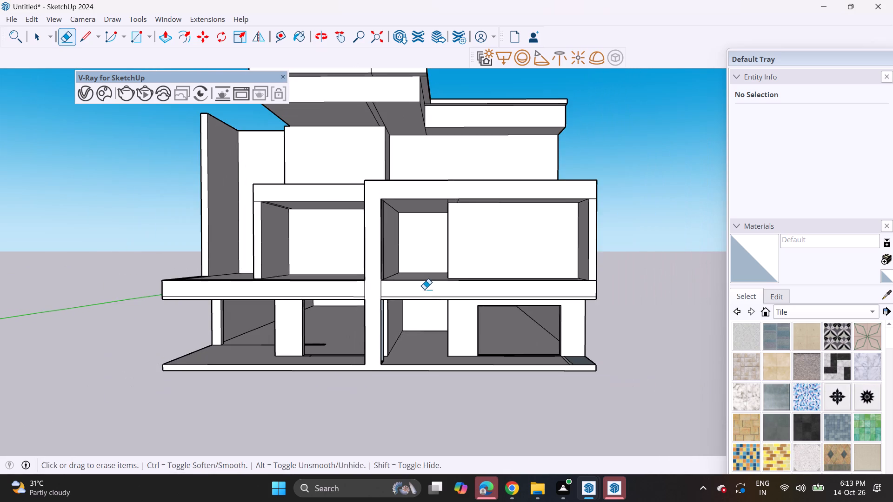
Push/Pull the middle floor's long side wall a short distance outward, beyond the ground-floor wall below it.
middle_click_drag(424, 289, 433, 303)
middle_click_drag(581, 234, 452, 237)
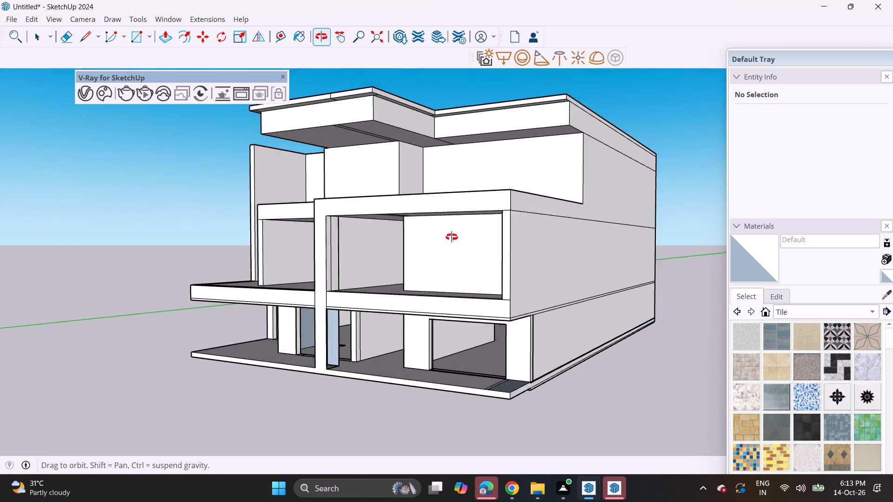
middle_click_drag(452, 237, 428, 248)
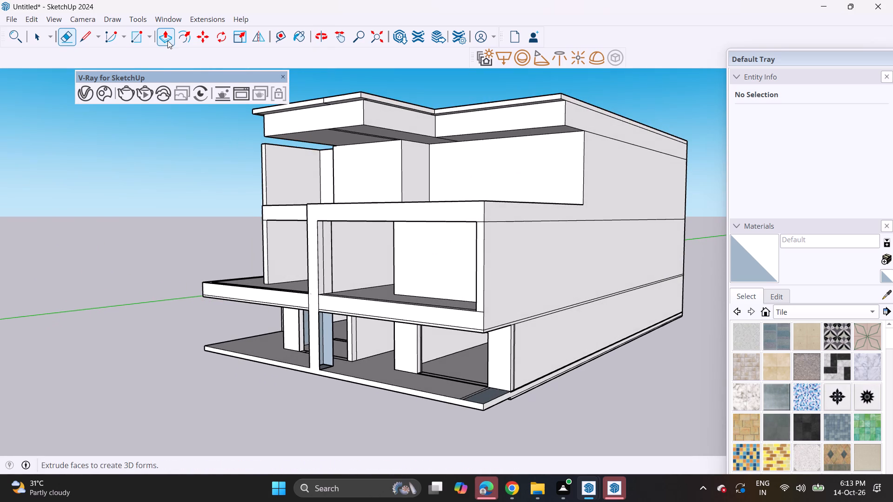
left_click(167, 40)
left_click(510, 296)
left_click(529, 303)
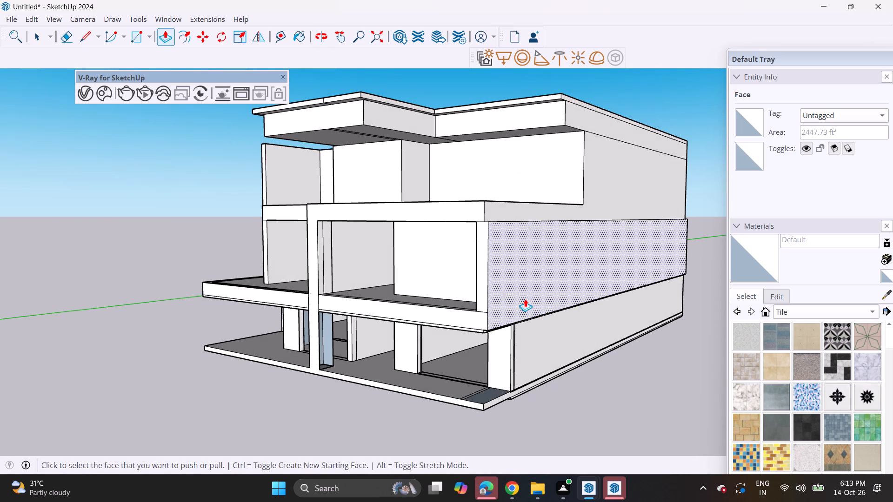
left_click_drag(525, 299, 532, 304)
left_click(527, 295)
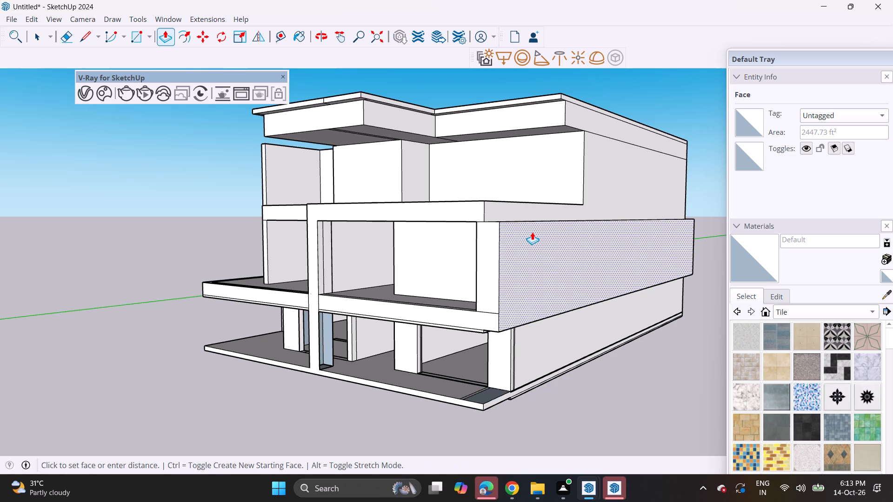
left_click(532, 232)
Push/Pull the upper floor's side wall and roof band outward, flush with the extended middle-floor side wall.
double_click(517, 215)
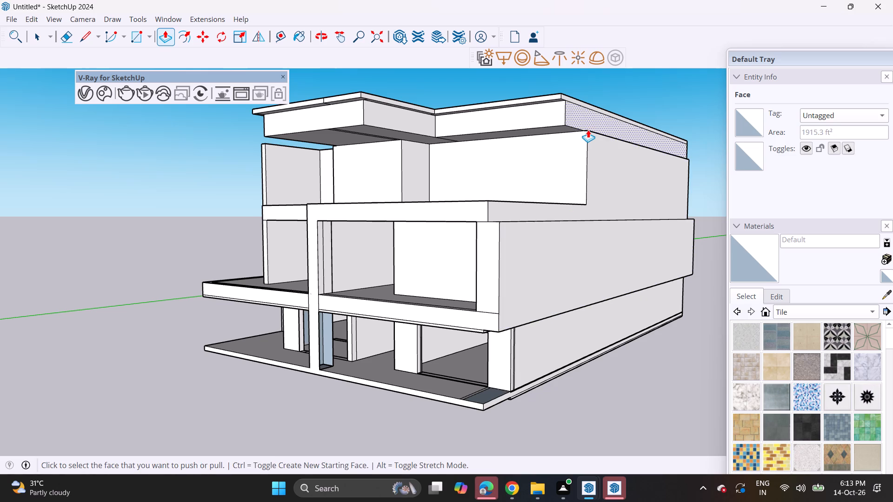
double_click(588, 127)
middle_click_drag(570, 220, 626, 245)
left_click(573, 222)
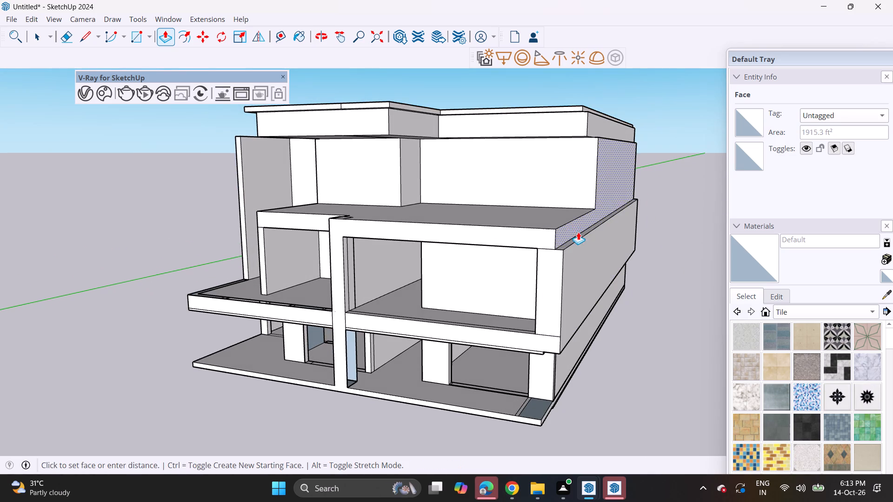
left_click(562, 259)
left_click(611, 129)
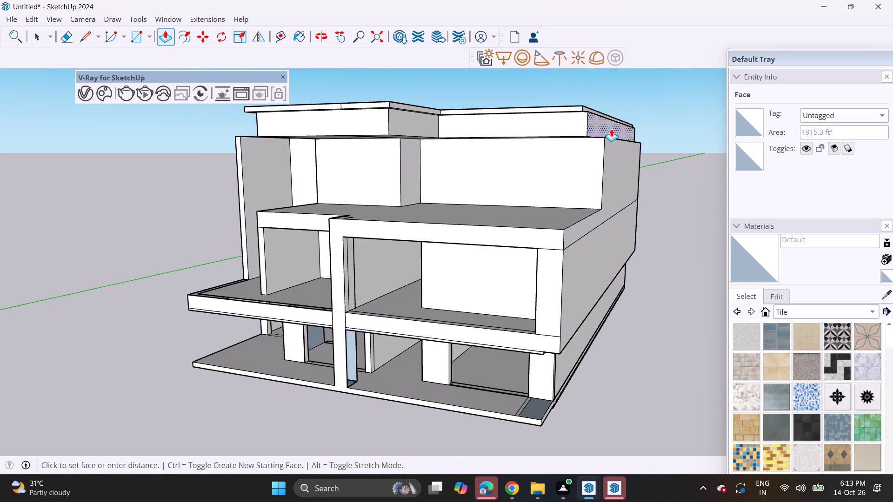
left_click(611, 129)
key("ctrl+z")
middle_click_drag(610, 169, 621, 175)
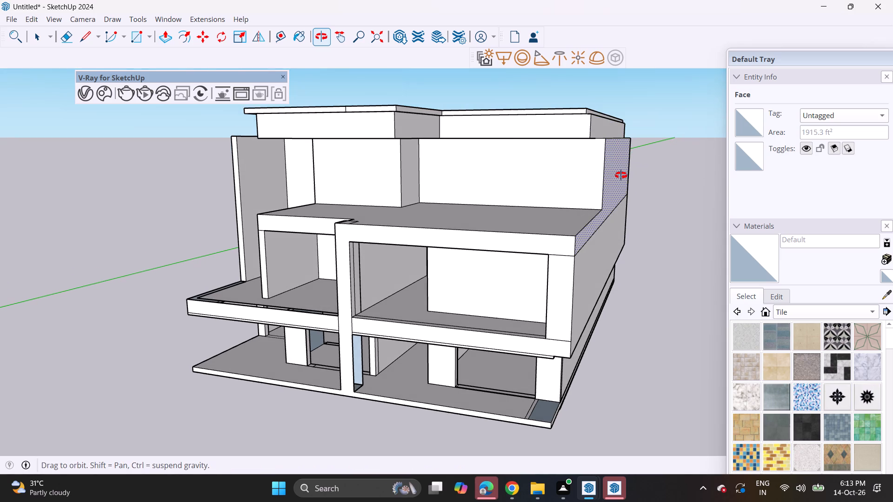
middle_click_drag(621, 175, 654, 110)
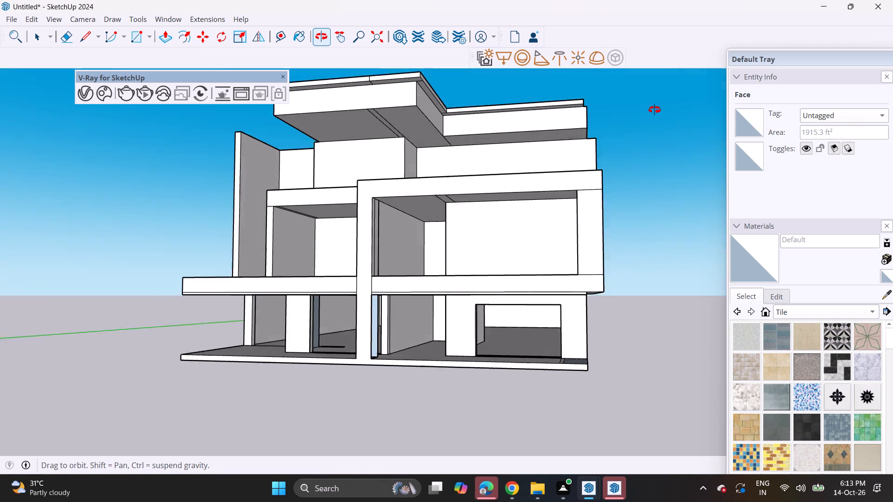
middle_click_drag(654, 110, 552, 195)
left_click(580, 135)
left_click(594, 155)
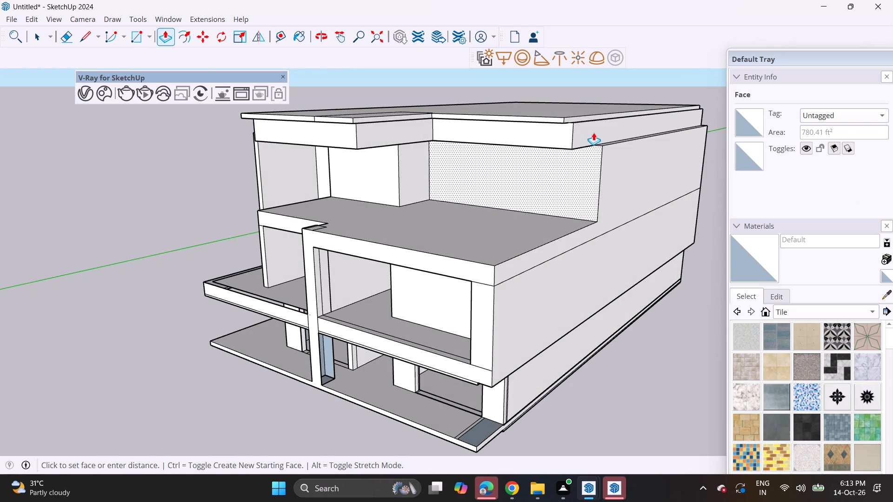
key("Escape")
Push/Pull the top roof's side fascia and the thin roof slab edge above it outward to match the widened side wall.
left_click(593, 135)
left_click(599, 155)
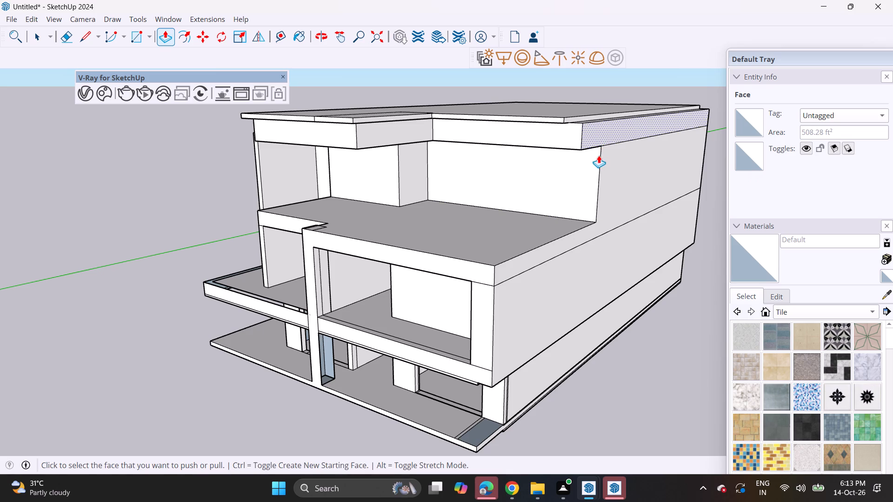
double_click(578, 119)
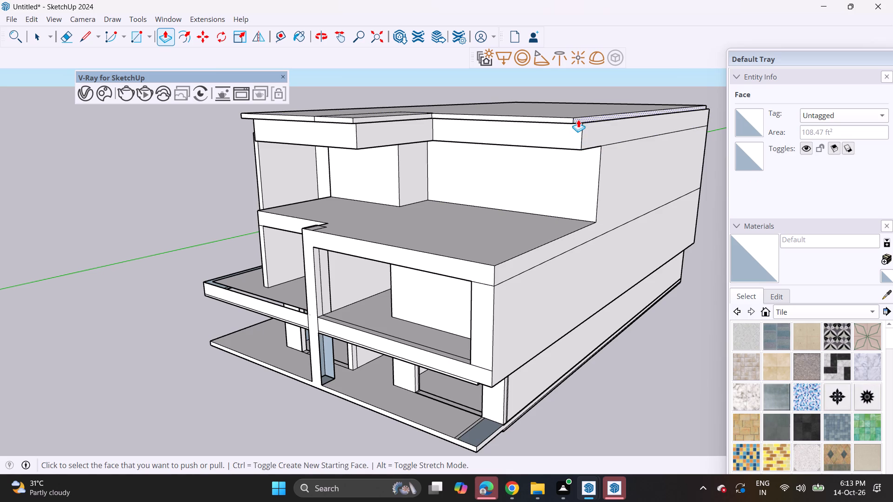
middle_click_drag(555, 172, 501, 224)
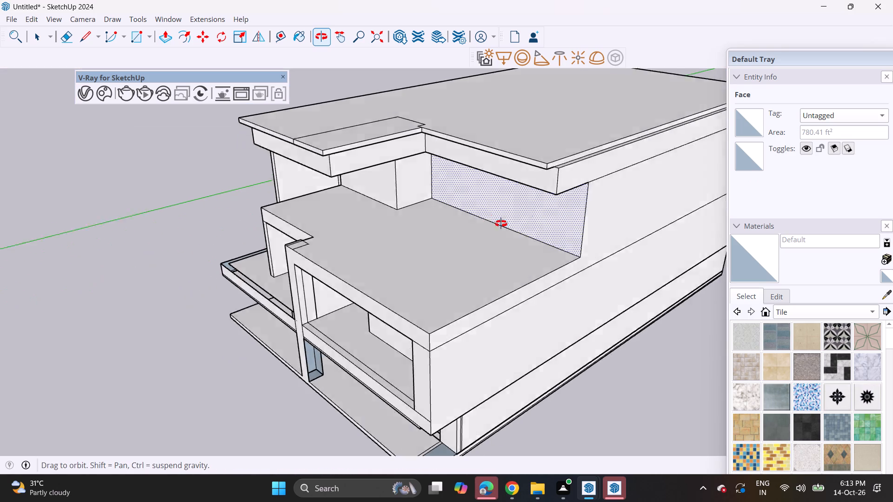
middle_click_drag(501, 224, 491, 227)
double_click(540, 173)
Push/Pull the recessed wall panels in the middle floor's wide bay deeper into the building and flatten the strip between them.
middle_click_drag(530, 205, 640, 155)
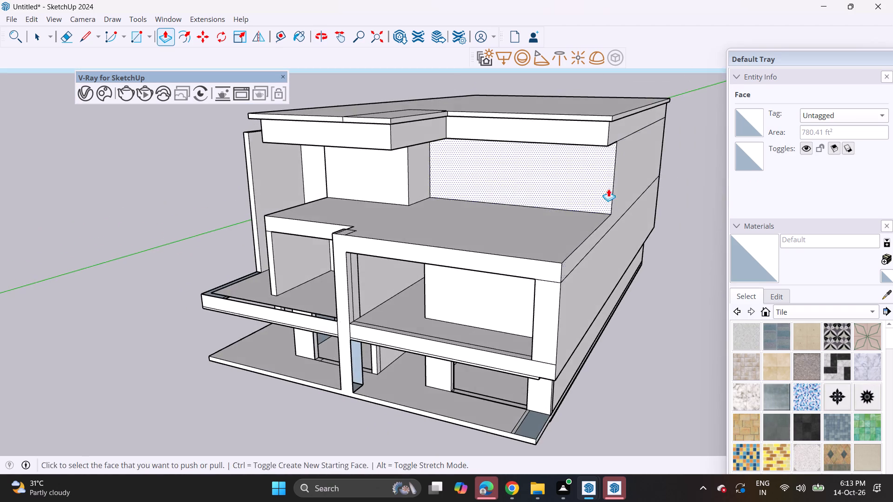
middle_click_drag(608, 189, 671, 135)
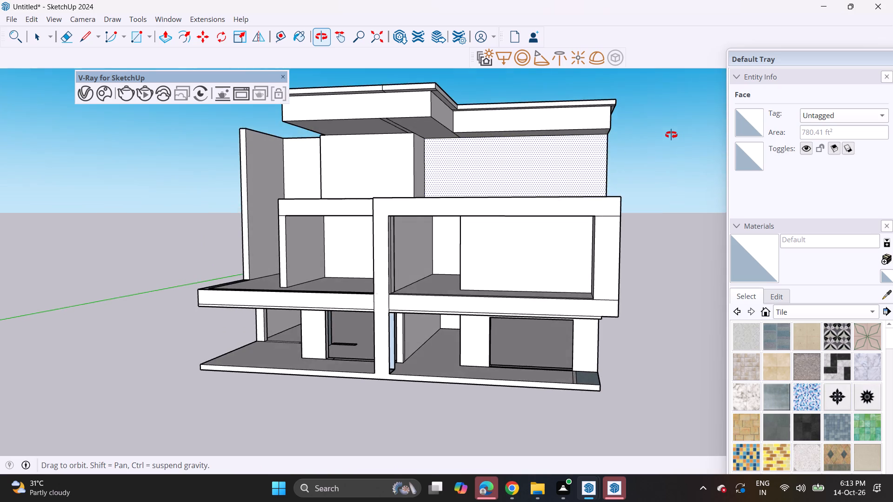
middle_click_drag(671, 135, 713, 93)
middle_click_drag(646, 147, 640, 181)
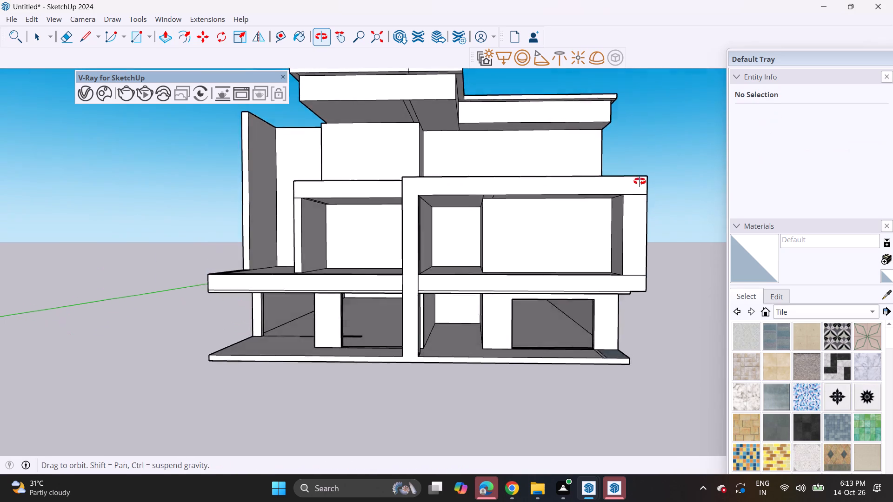
middle_click_drag(640, 181, 640, 211)
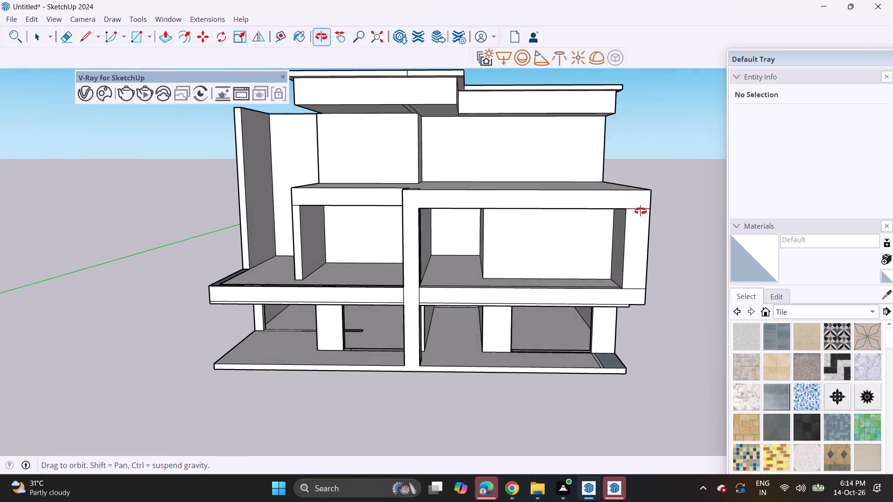
middle_click_drag(640, 211, 661, 202)
left_click(565, 244)
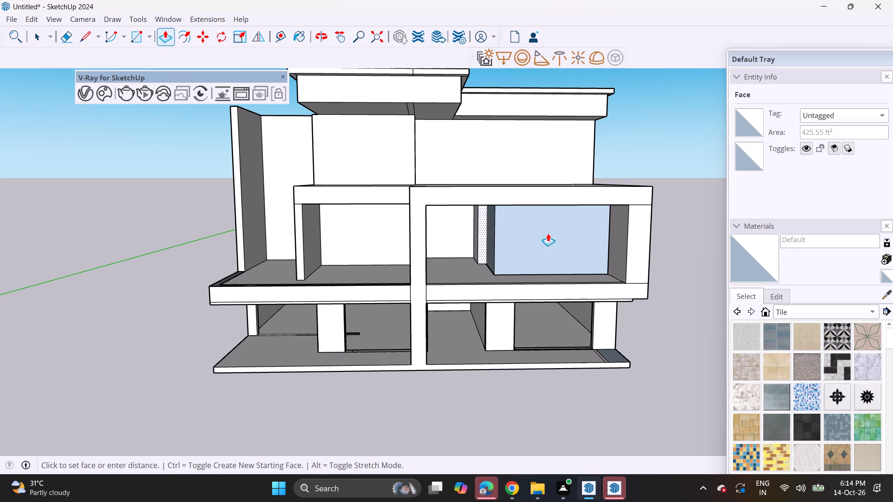
left_click(548, 233)
left_click(485, 250)
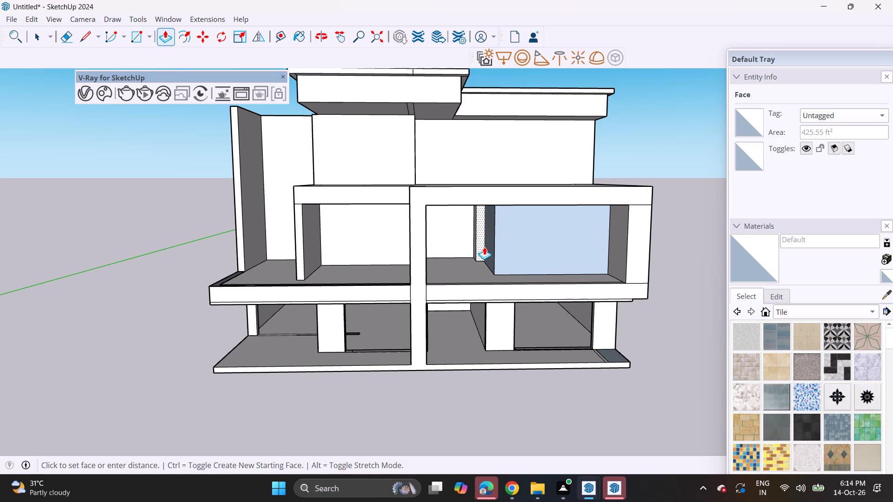
left_click(483, 244)
left_click(458, 246)
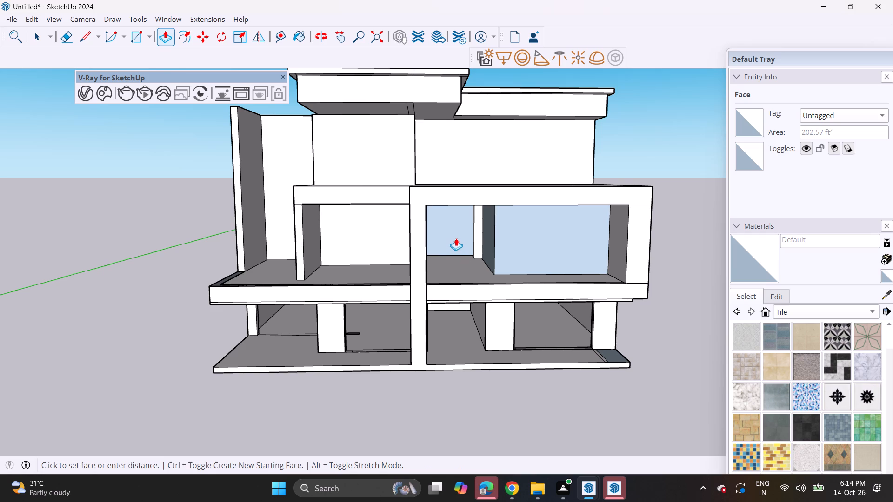
left_click(455, 238)
left_click(477, 248)
left_click(476, 242)
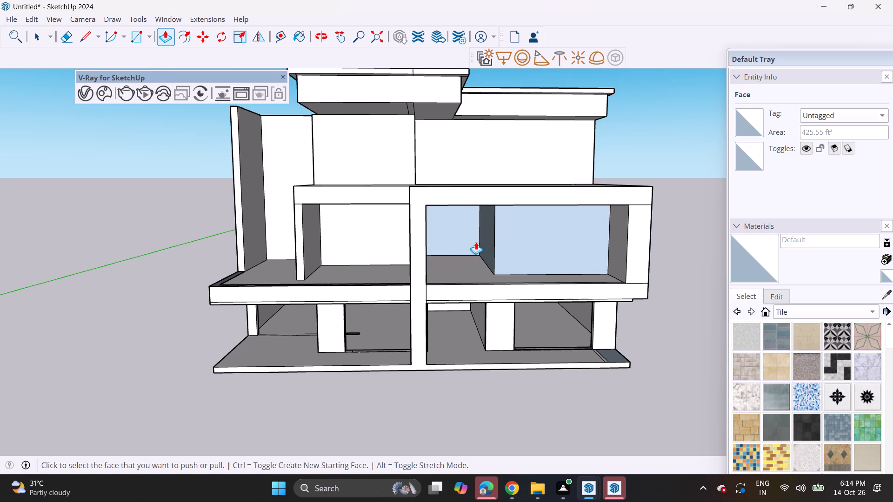
Push/Pull both recessed panels of the wide bay further toward the rear wall, opening up the room behind.
middle_click_drag(509, 270, 506, 254)
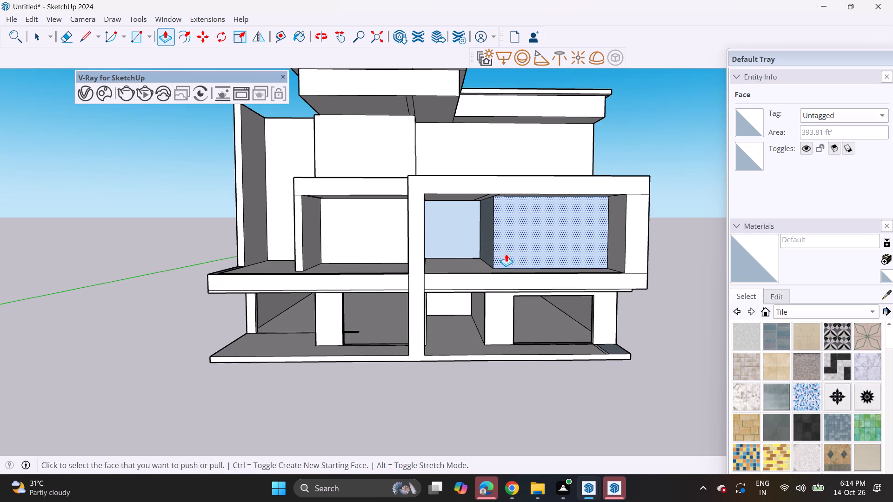
left_click(536, 261)
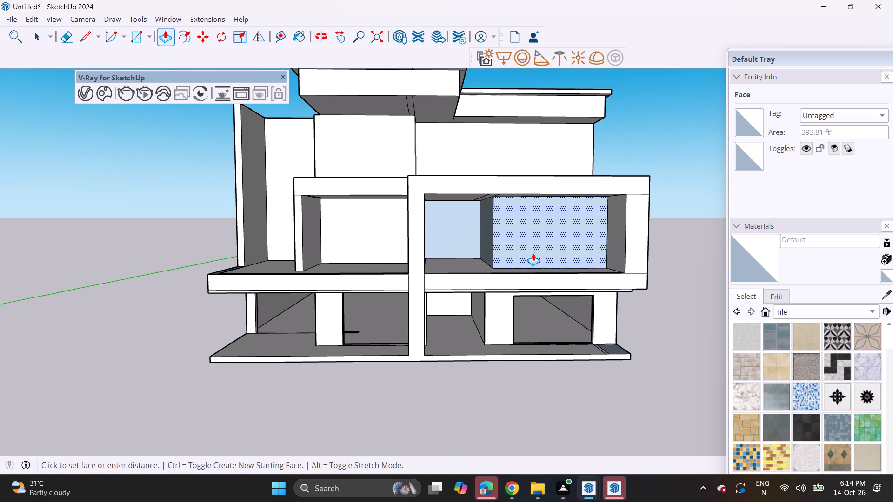
left_click(504, 248)
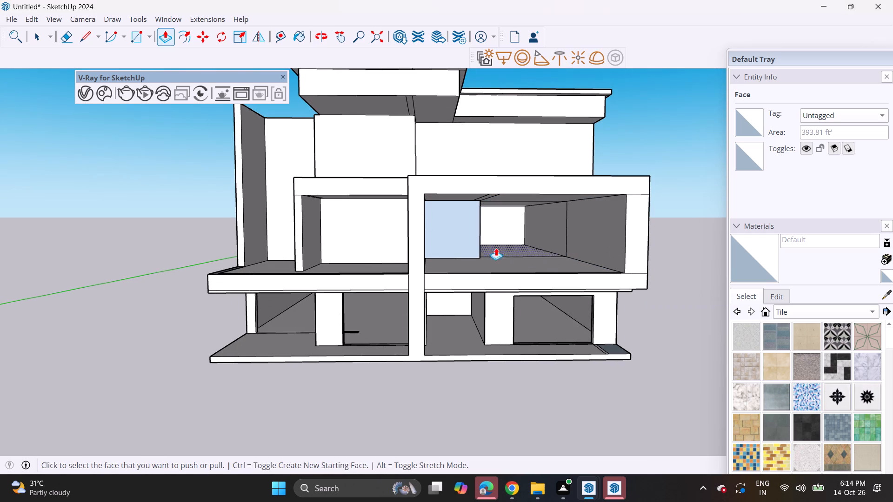
middle_click_drag(483, 244, 427, 247)
left_click(466, 241)
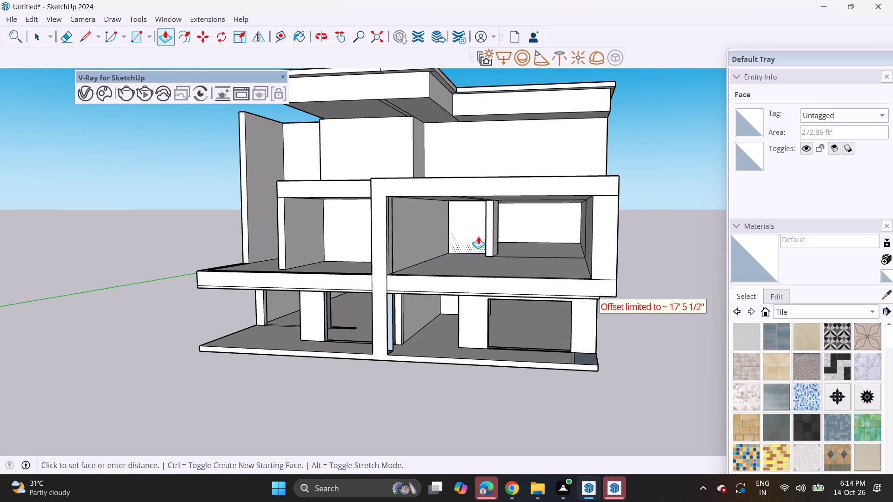
left_click(478, 236)
left_click(474, 239)
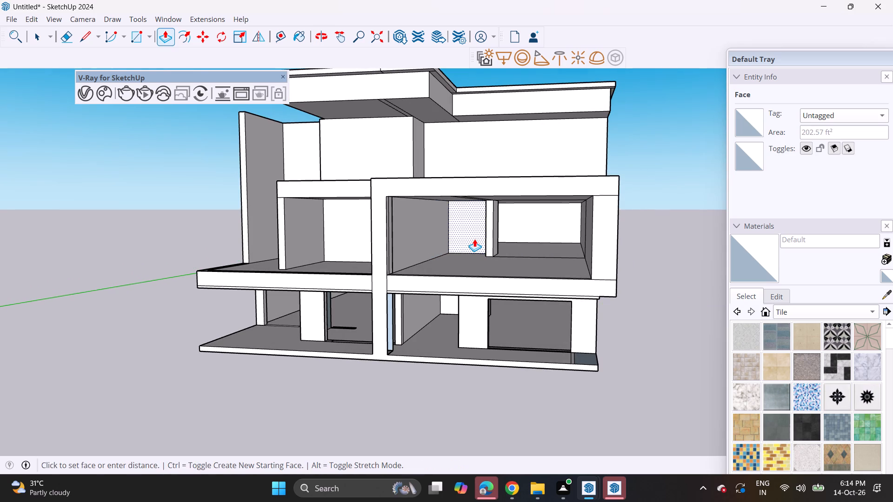
left_click(522, 229)
Push/Pull the side face of the interior partition behind the column inward to thin the partition.
middle_click_drag(481, 236, 524, 238)
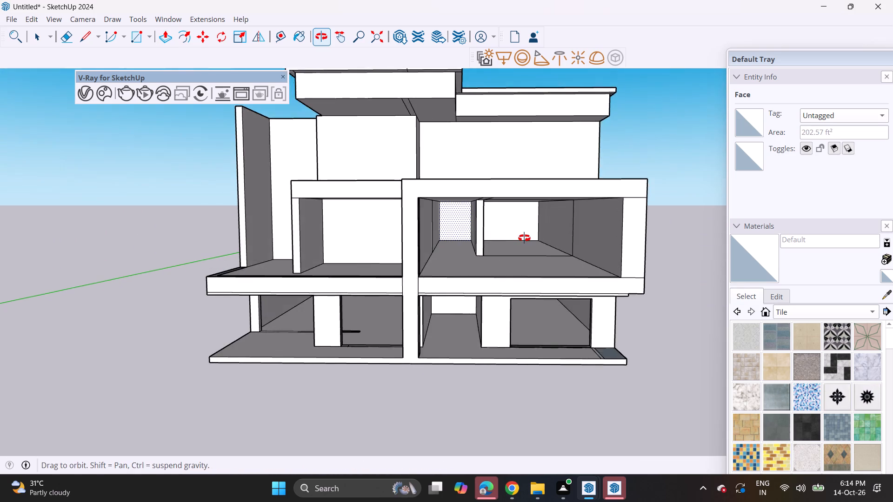
middle_click_drag(524, 238, 489, 241)
scroll(504, 228, "up", 5)
middle_click_drag(503, 230, 492, 229)
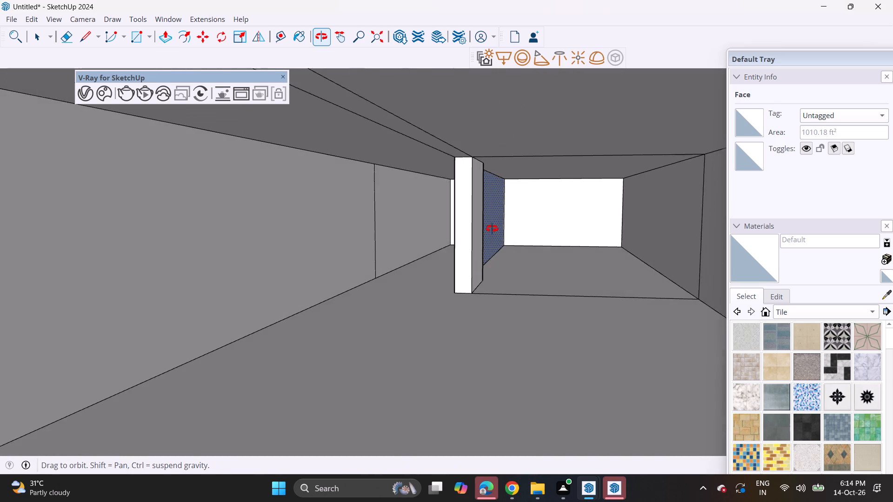
middle_click_drag(492, 229, 492, 229)
left_click(493, 240)
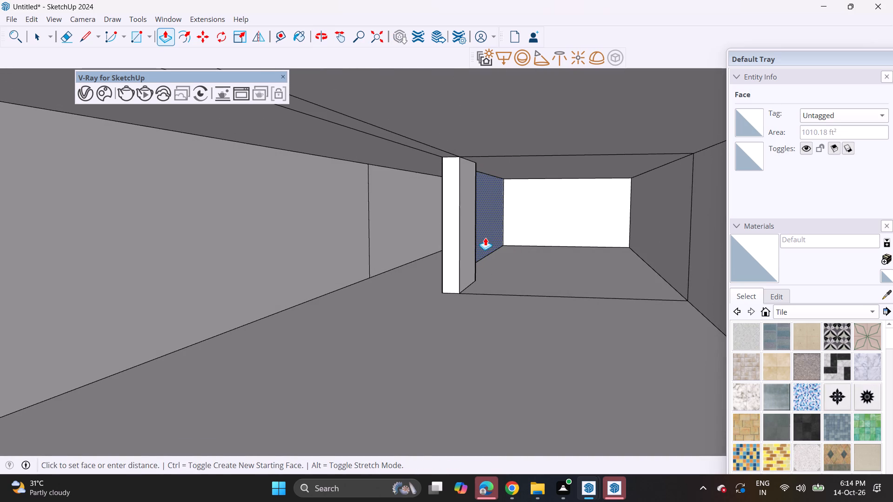
left_click(483, 238)
middle_click_drag(497, 244, 535, 251)
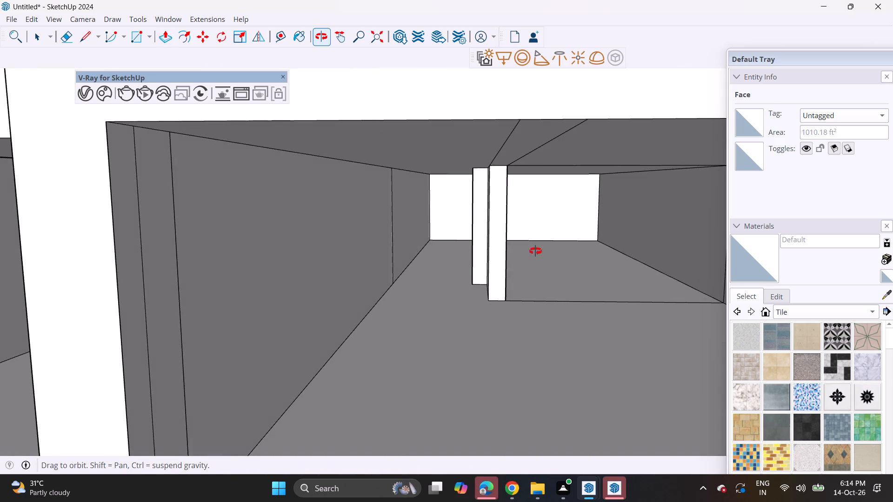
middle_click_drag(535, 251, 534, 251)
Erase the remaining partition behind the interior column with its leftover edges, plus the seam line across the floor beside the column.
left_click(68, 33)
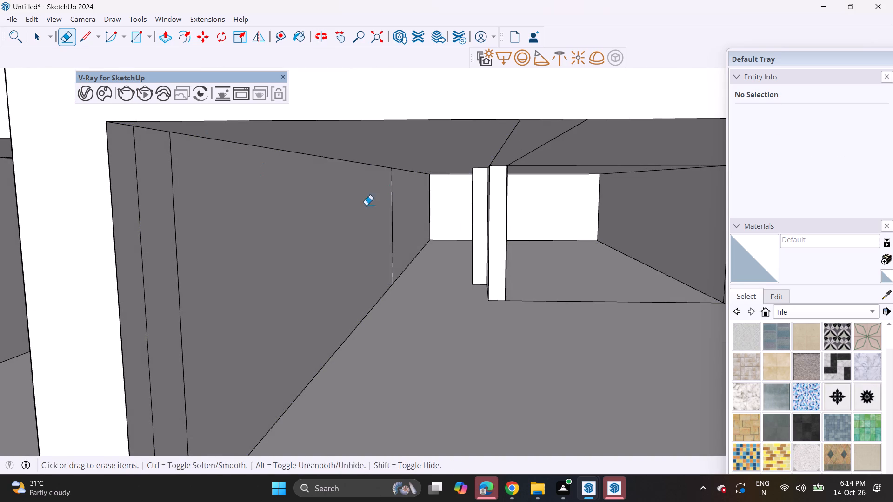
left_click(472, 252)
left_click_drag(472, 256, 472, 261)
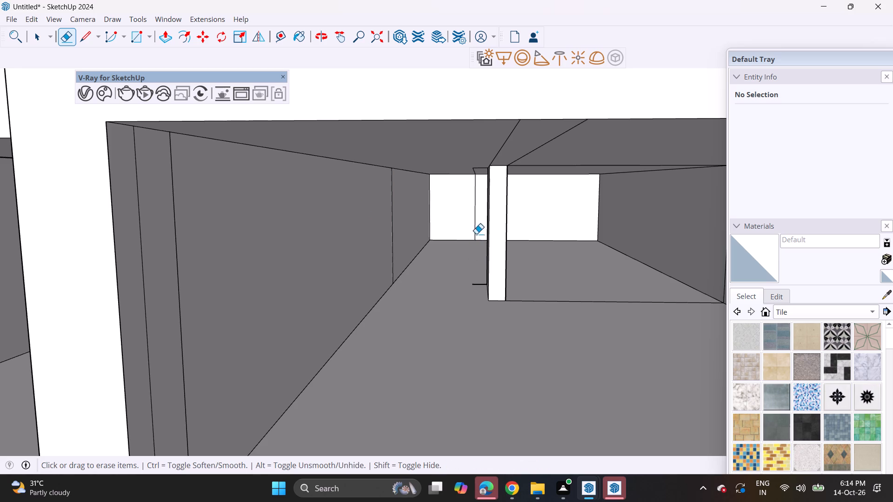
left_click(473, 218)
left_click(477, 212)
left_click(474, 169)
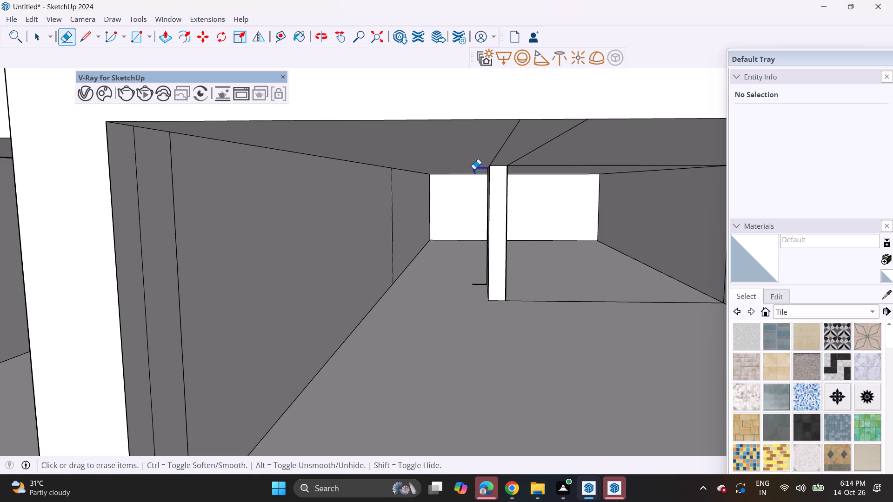
left_click(476, 166)
left_click_drag(471, 270, 470, 284)
left_click_drag(473, 277, 473, 291)
left_click_drag(550, 291, 548, 316)
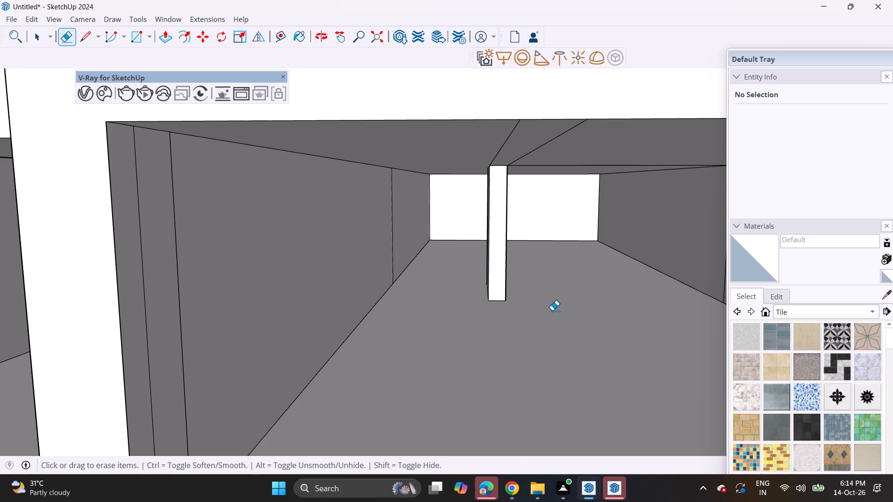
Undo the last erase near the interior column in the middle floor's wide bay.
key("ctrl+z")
Push/Pull the front face of the wide bay's interior column forward toward the facade, in line with the ground-floor column below.
scroll(549, 299, "down", 6)
middle_click_drag(551, 301, 552, 271)
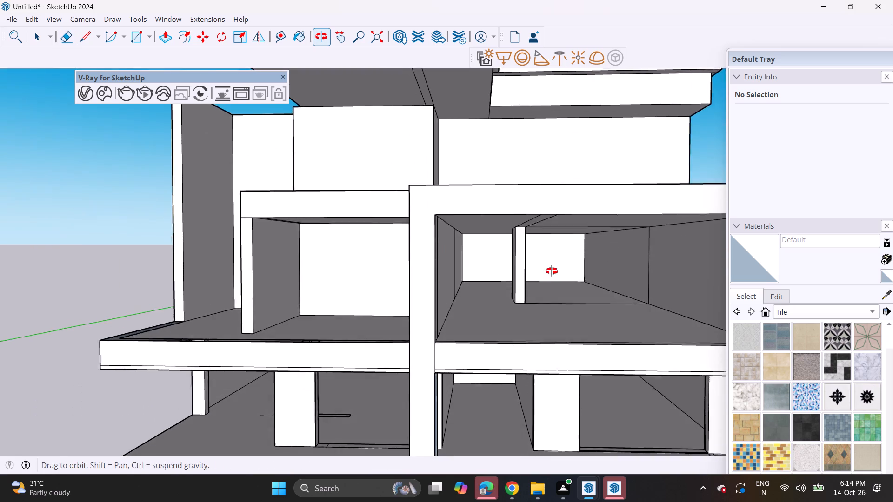
middle_click_drag(552, 271, 559, 284)
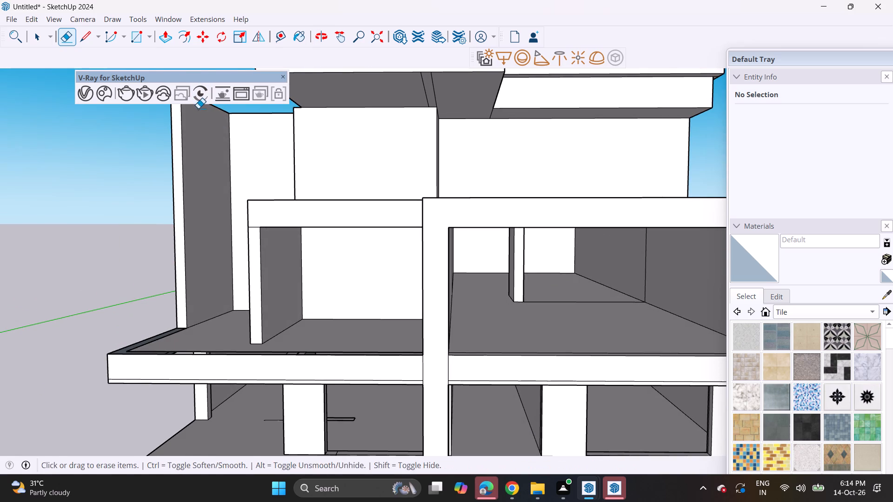
left_click_drag(160, 40, 166, 43)
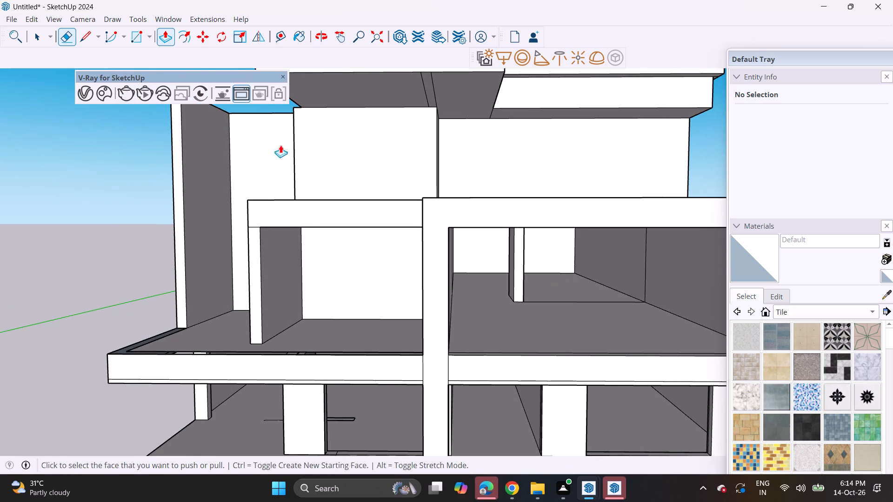
left_click(517, 287)
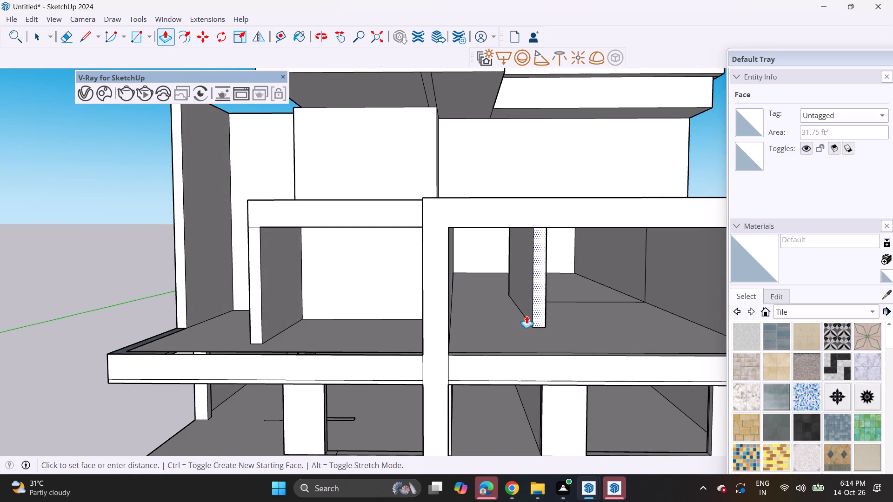
middle_click_drag(541, 332, 536, 293)
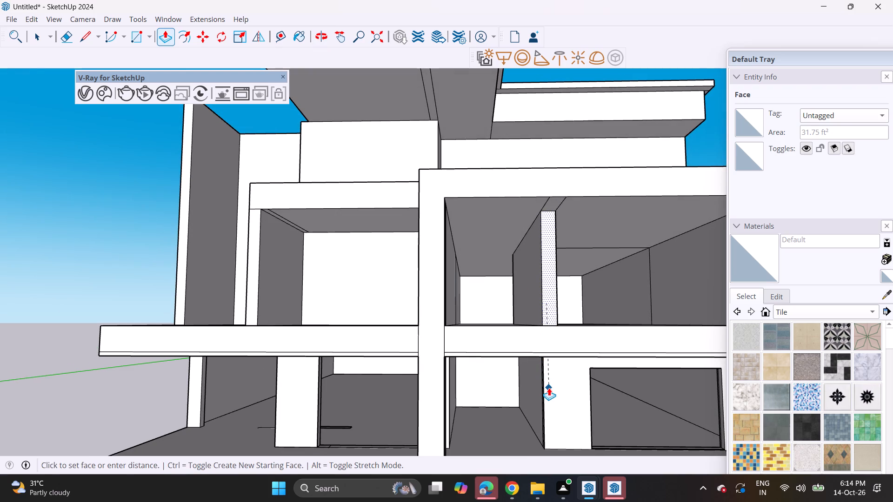
left_click(549, 388)
Push/Pull the rear end face of the lengthened partition forward, leaving only a short column near the front of the wide bay.
middle_click_drag(555, 295, 577, 320)
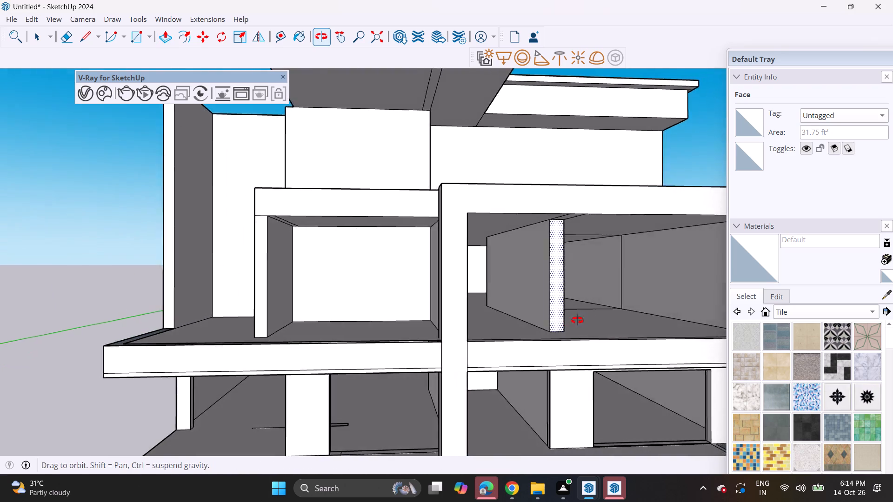
middle_click_drag(577, 320, 448, 304)
scroll(616, 288, "up", 6)
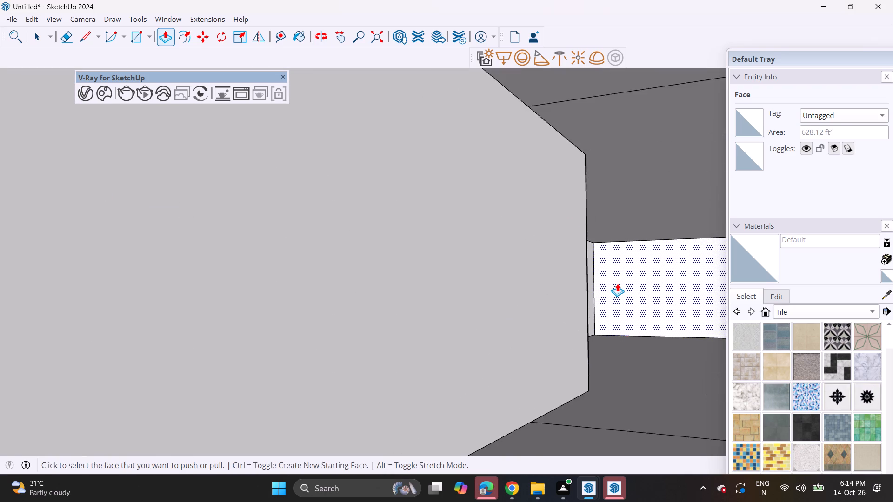
scroll(617, 284, "up", 1)
middle_click_drag(619, 287, 571, 313)
middle_click_drag(566, 314, 566, 331)
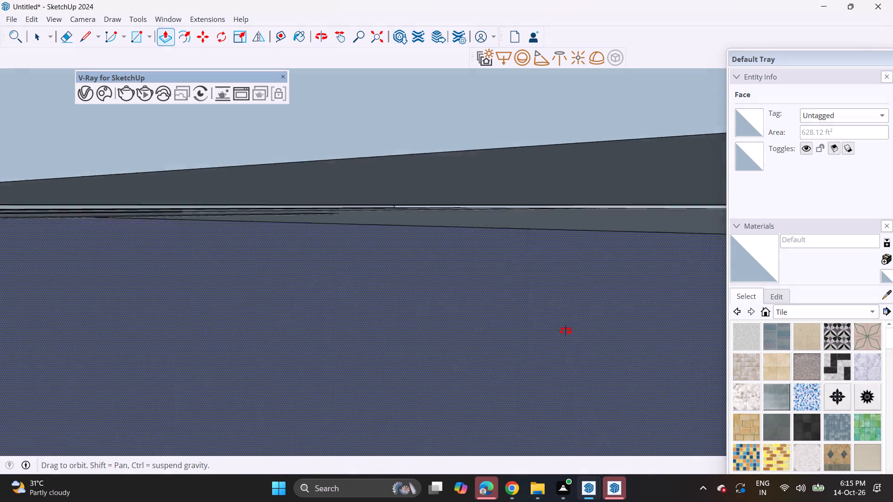
middle_click_drag(566, 331, 559, 360)
middle_click_drag(555, 217, 516, 418)
scroll(506, 261, "down", 6)
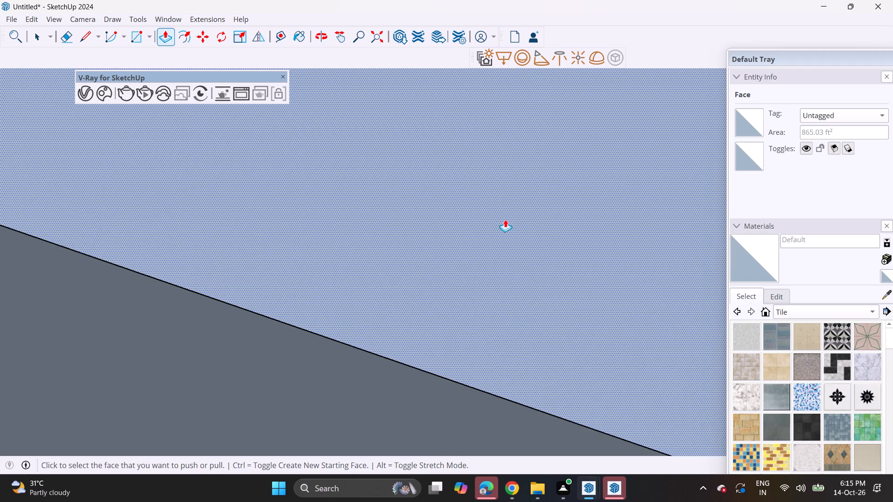
scroll(505, 219, "down", 20)
scroll(505, 219, "down", 16)
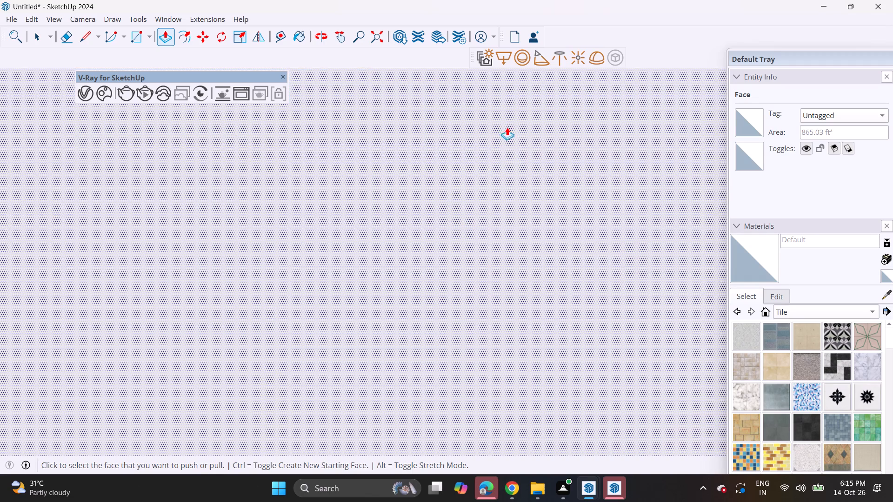
scroll(507, 127, "down", 2)
left_click(374, 36)
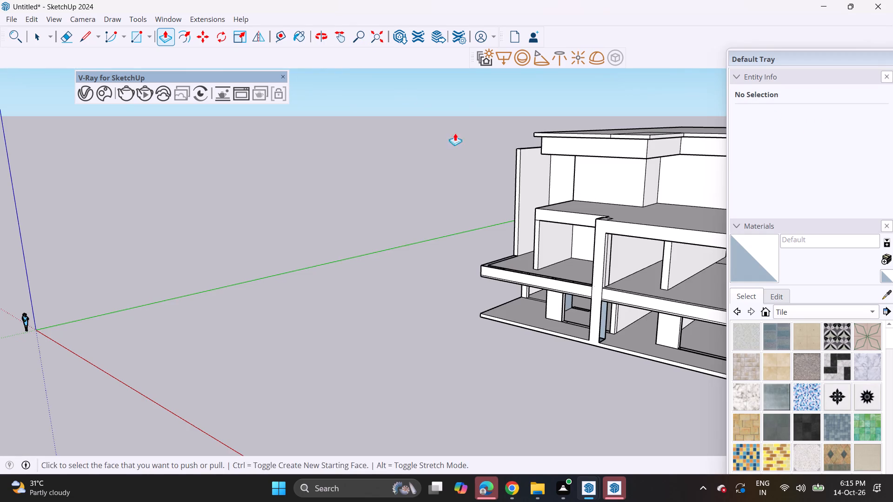
middle_click_drag(587, 188, 430, 147)
scroll(492, 197, "up", 12)
scroll(565, 211, "up", 3)
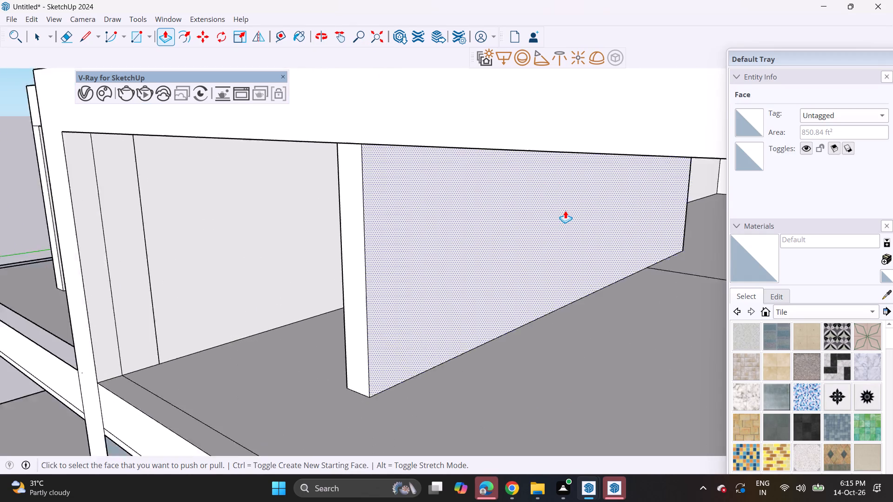
scroll(565, 211, "up", 1)
middle_click(583, 211)
scroll(588, 207, "up", 6)
middle_click_drag(598, 210, 574, 209)
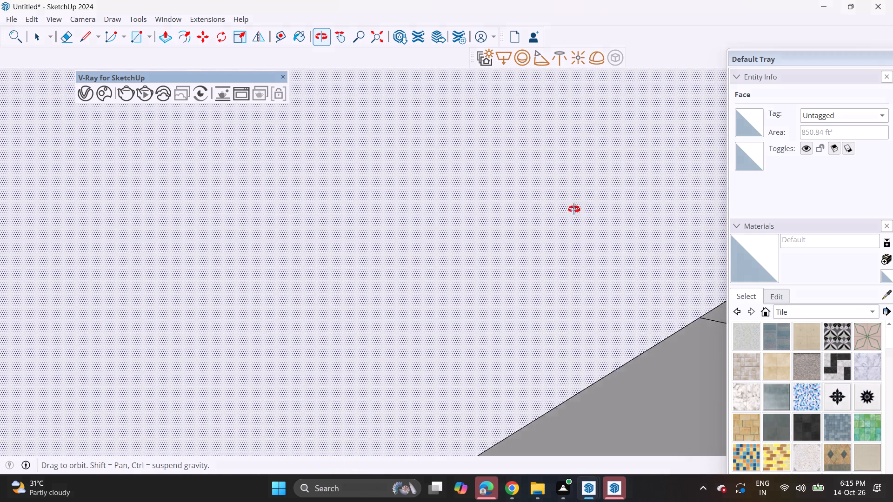
middle_click_drag(574, 209, 499, 221)
scroll(495, 208, "up", 3)
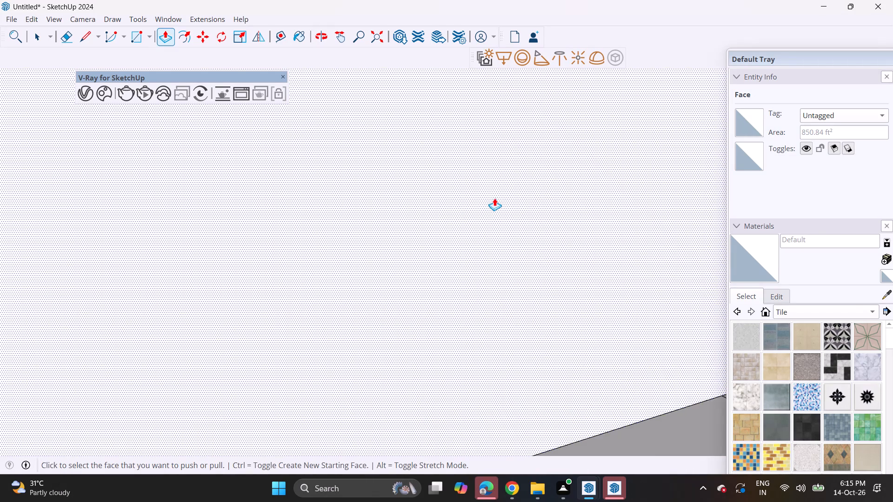
scroll(494, 198, "up", 1)
middle_click_drag(494, 198, 161, 155)
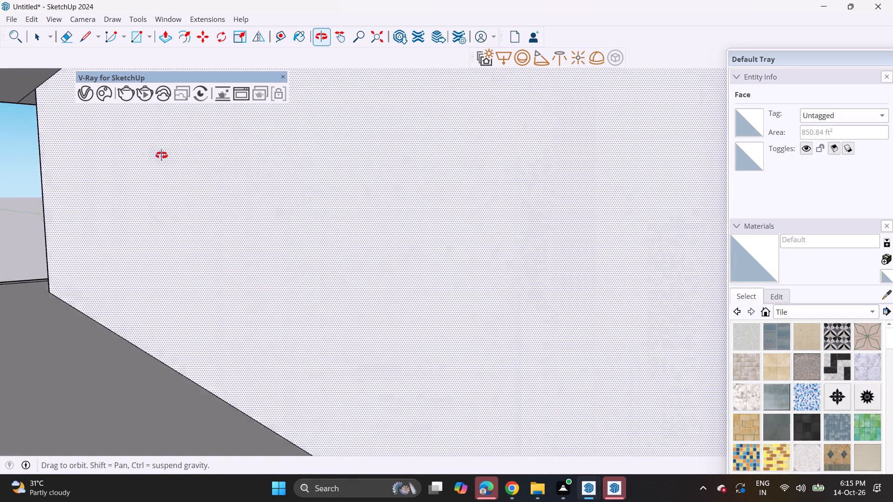
middle_click_drag(161, 155, 112, 134)
scroll(114, 136, "up", 1)
scroll(354, 197, "down", 4)
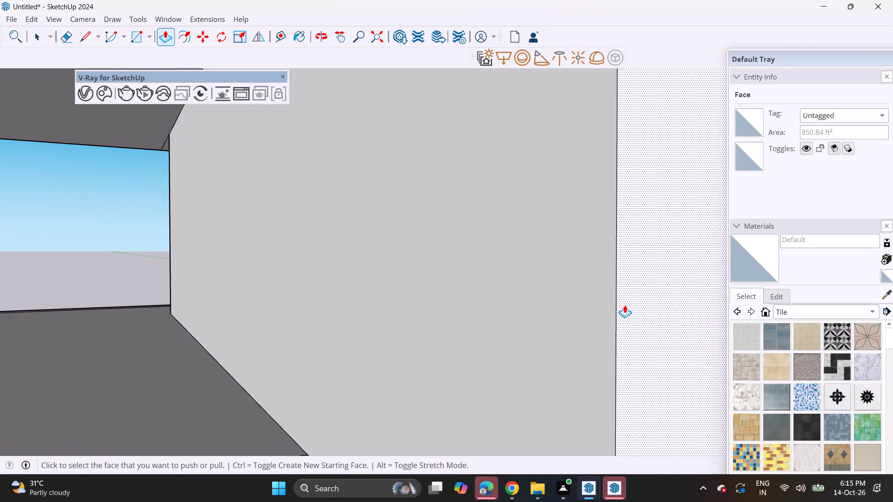
left_click(645, 315)
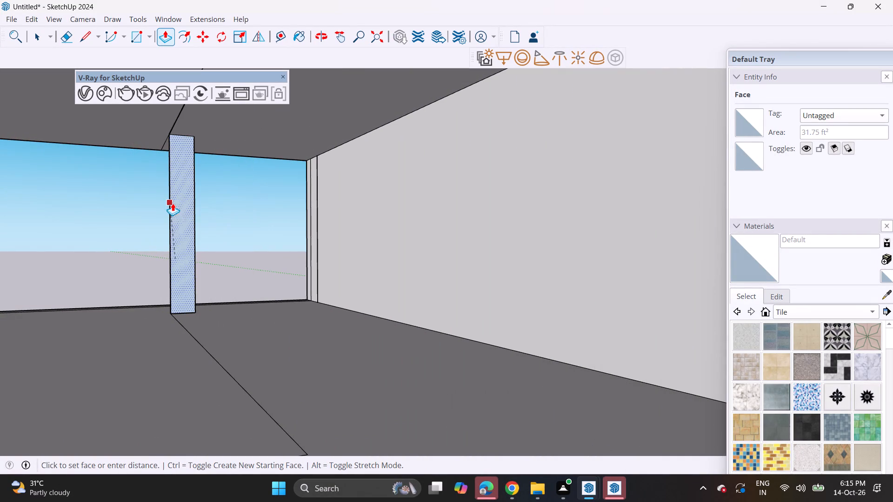
left_click(184, 250)
Erase the leftover seam lines on the ceiling and floor around the relocated column, plus the vertical line on the bay's far side wall.
middle_click_drag(163, 254, 679, 262)
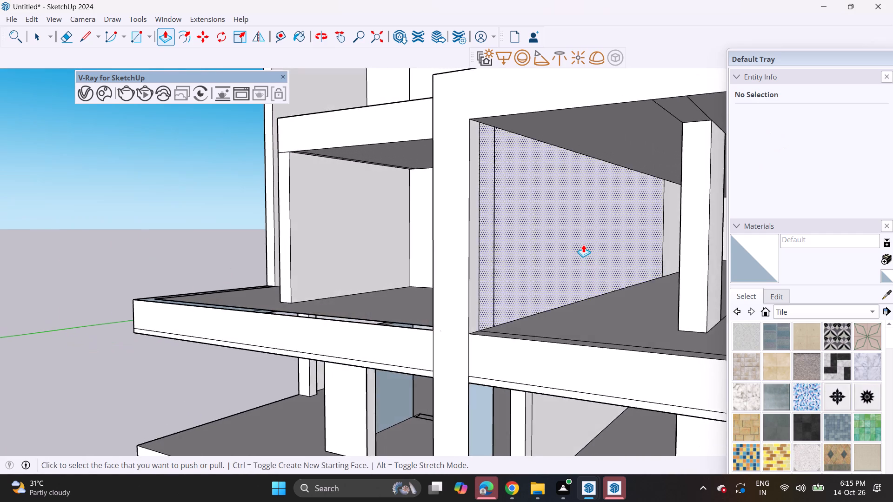
scroll(583, 244, "down", 3)
middle_click_drag(569, 241, 463, 204)
middle_click_drag(492, 214, 589, 225)
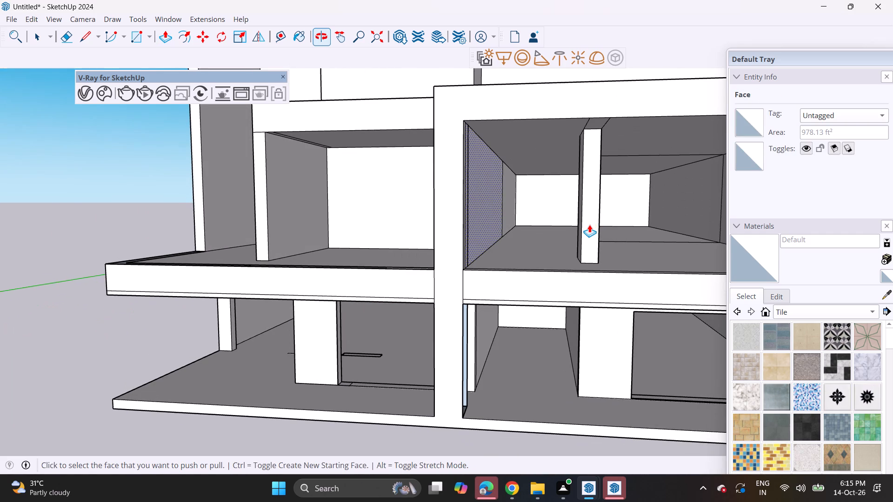
scroll(589, 225, "down", 4)
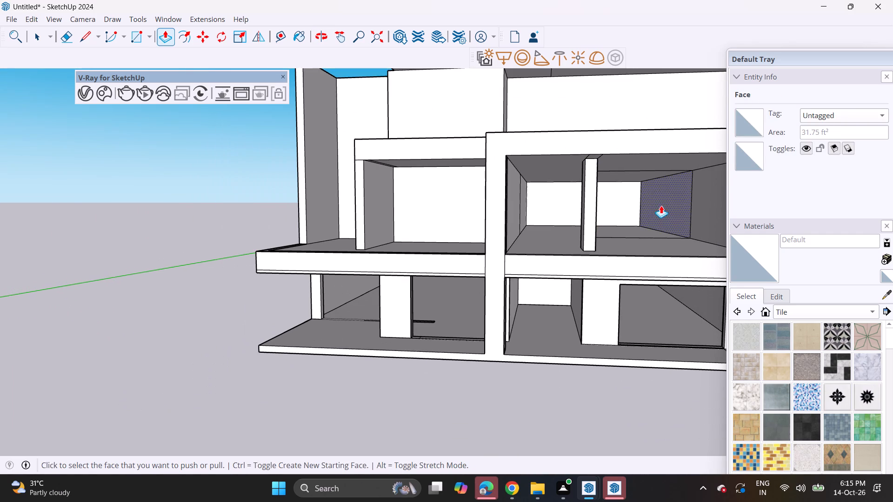
left_click(70, 38)
middle_click_drag(586, 164, 588, 140)
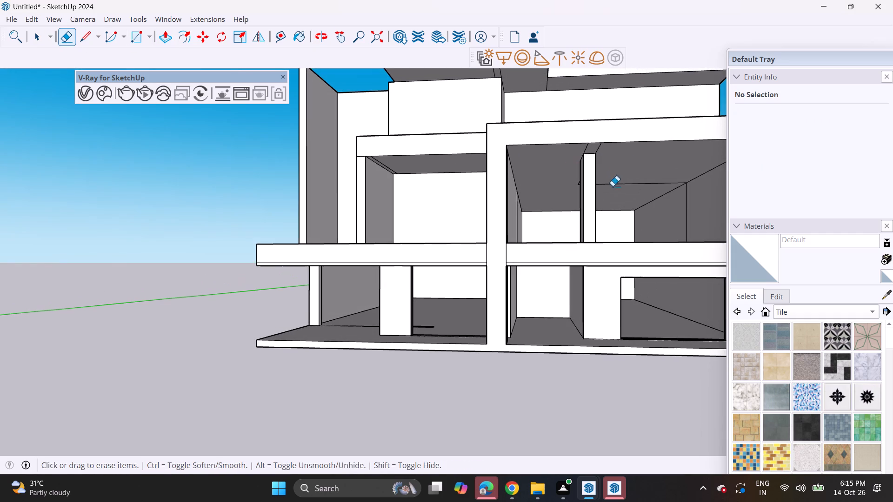
left_click_drag(621, 174, 618, 188)
left_click_drag(602, 152, 595, 149)
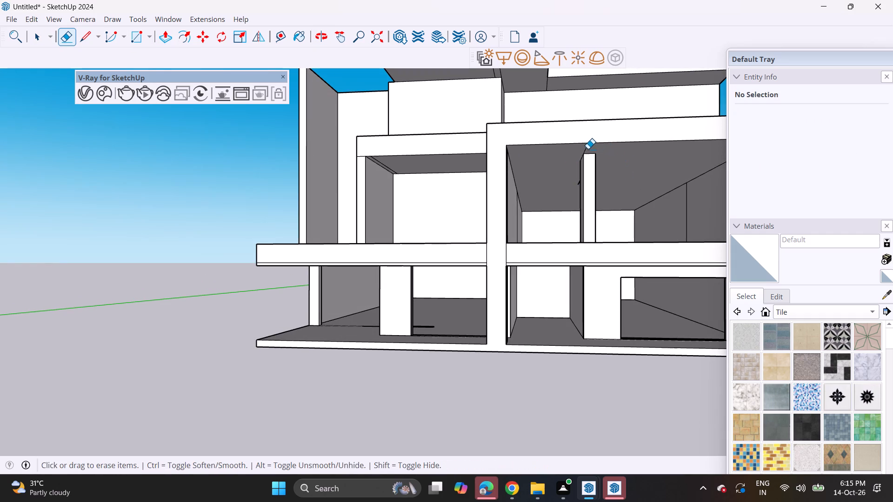
left_click(588, 149)
middle_click_drag(621, 198, 626, 243)
left_click_drag(640, 228, 639, 244)
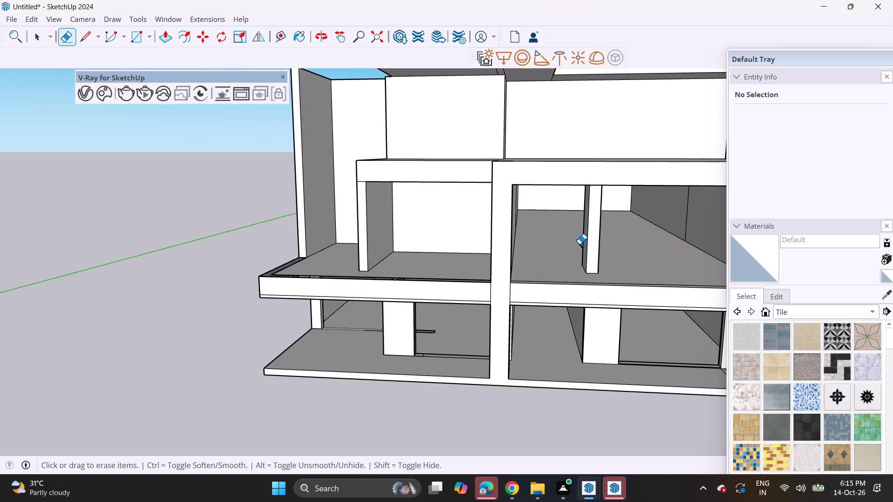
left_click(577, 238)
left_click_drag(693, 215, 678, 210)
Draw a rectangle corner to corner over the back wall of the middle floor's narrower bay.
middle_click_drag(508, 258, 504, 211)
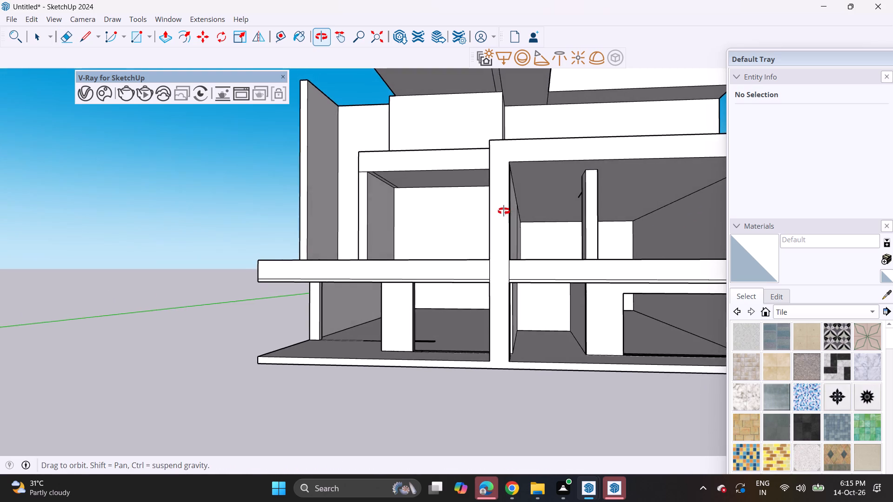
middle_click_drag(504, 211, 506, 221)
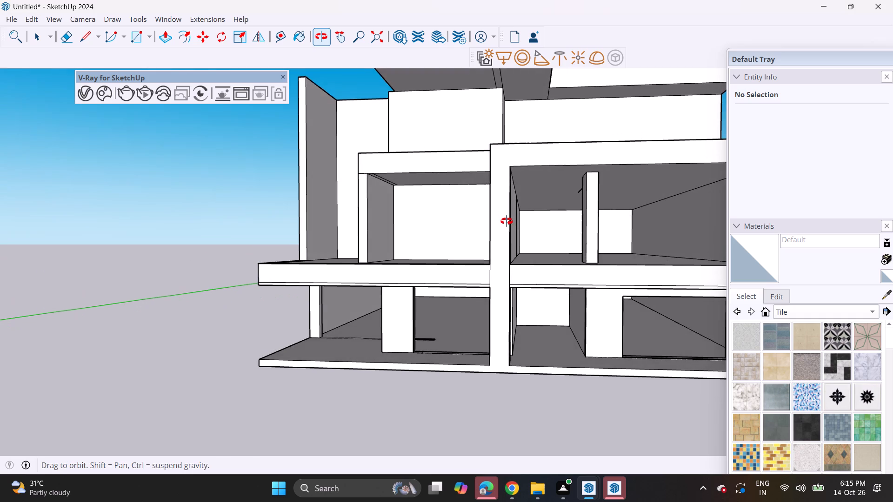
middle_click_drag(506, 221, 509, 239)
scroll(440, 234, "up", 1)
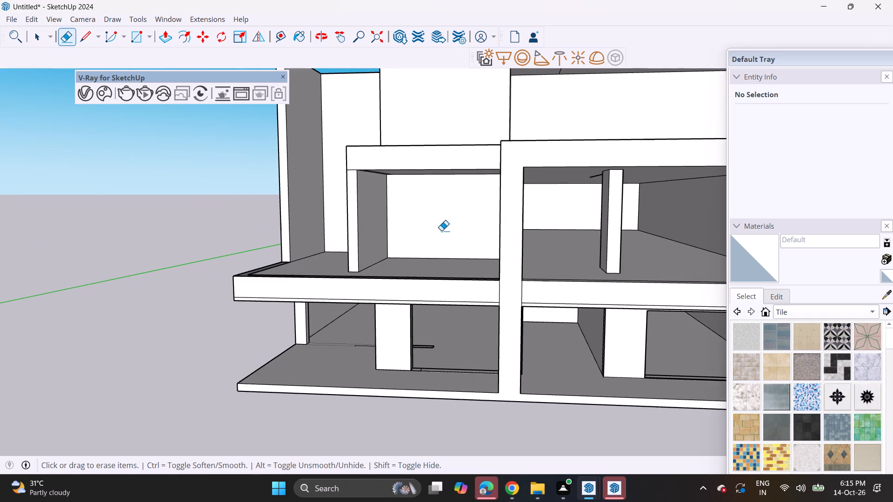
scroll(441, 229, "up", 1)
middle_click_drag(442, 228, 476, 213)
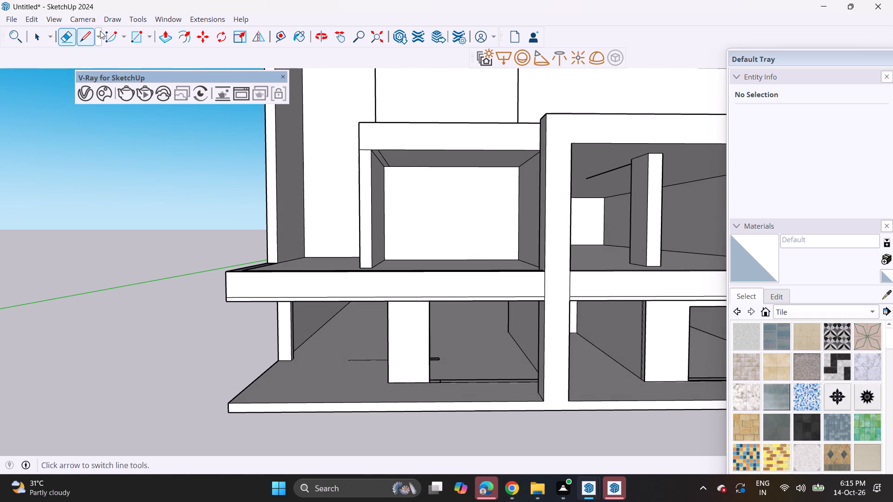
left_click(135, 34)
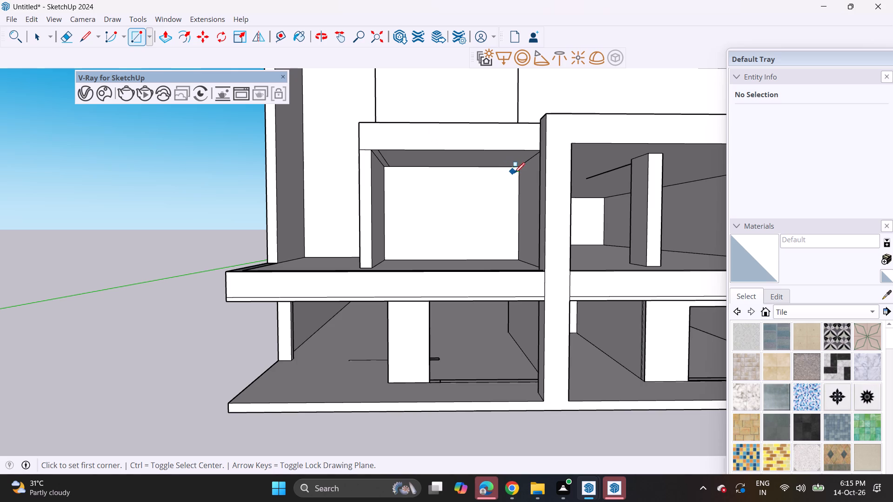
left_click(518, 172)
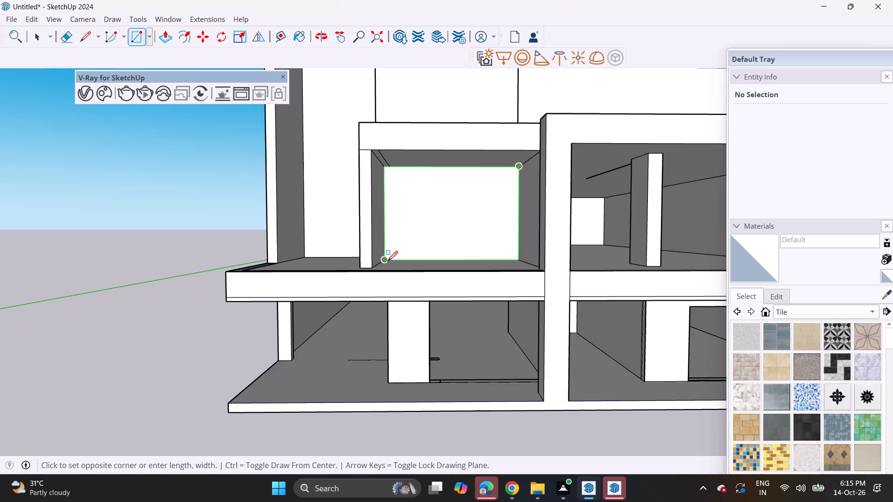
left_click(387, 262)
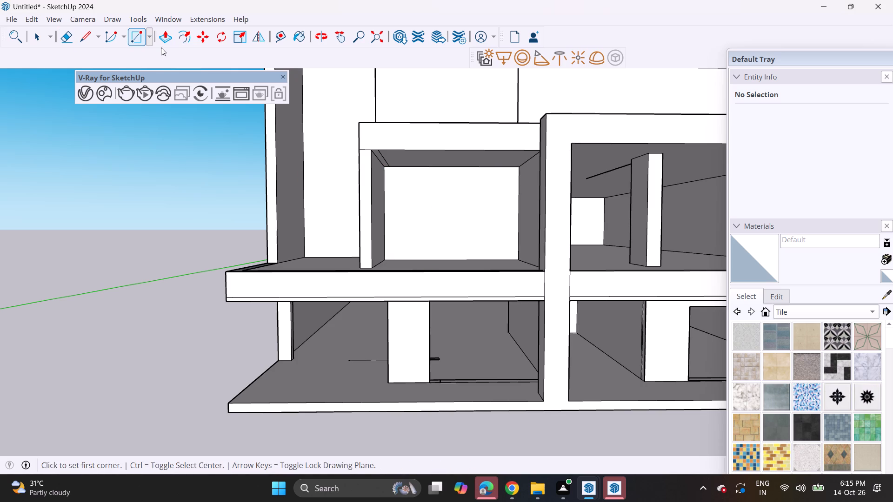
Push/Pull the back wall of the middle floor's narrower bay rearward in two passes to deepen the room.
left_click(165, 40)
left_click(446, 217)
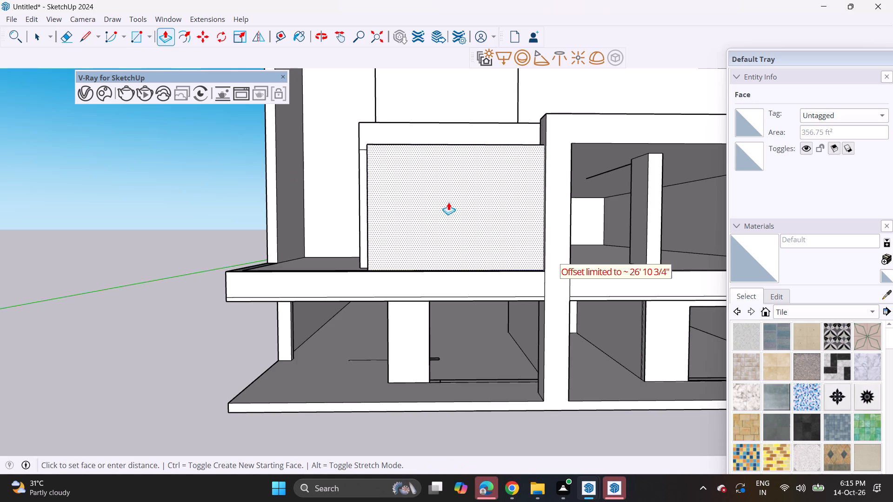
middle_click_drag(453, 206, 510, 240)
middle_click_drag(491, 191, 259, 164)
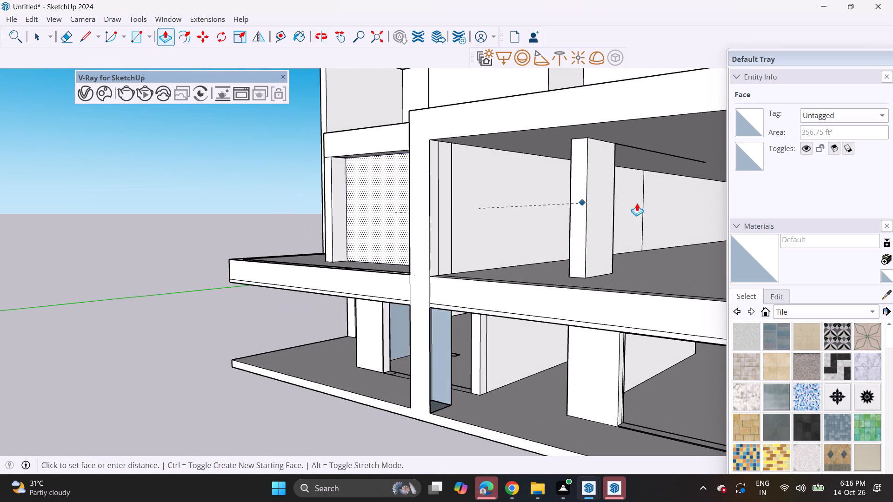
middle_click_drag(685, 205, 767, 205)
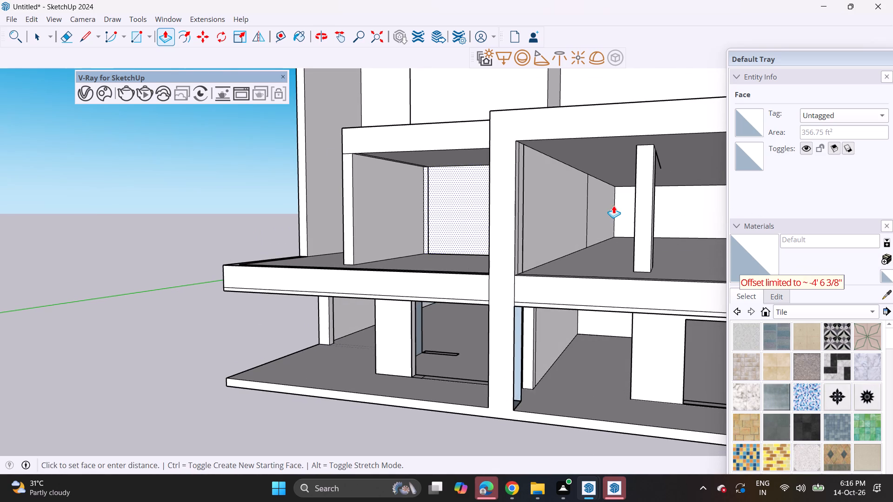
left_click(605, 213)
left_click(458, 222)
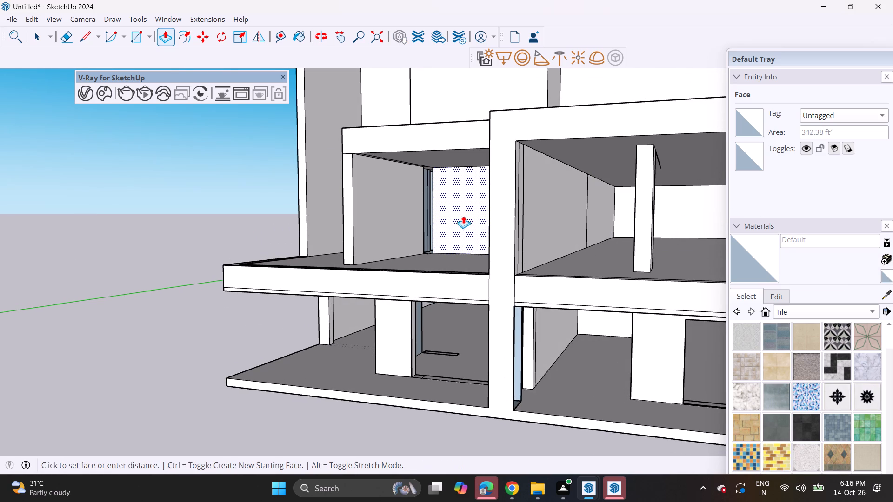
middle_click_drag(469, 212, 553, 230)
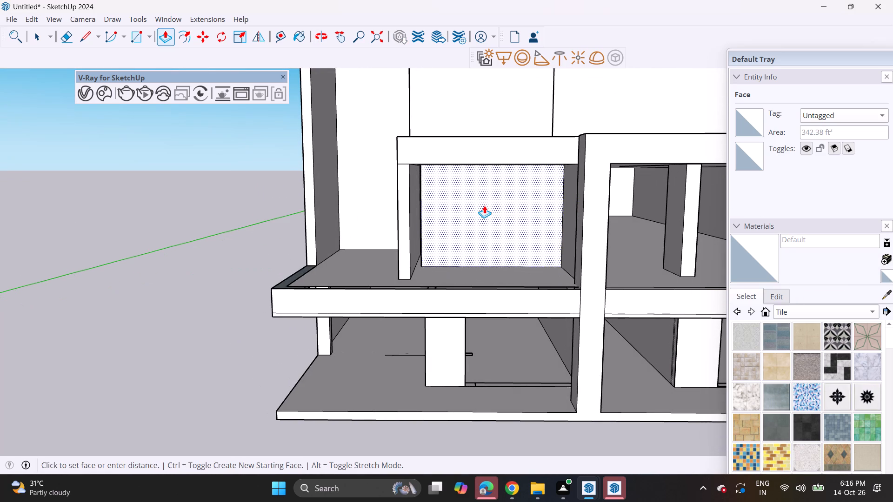
middle_click_drag(490, 210, 339, 174)
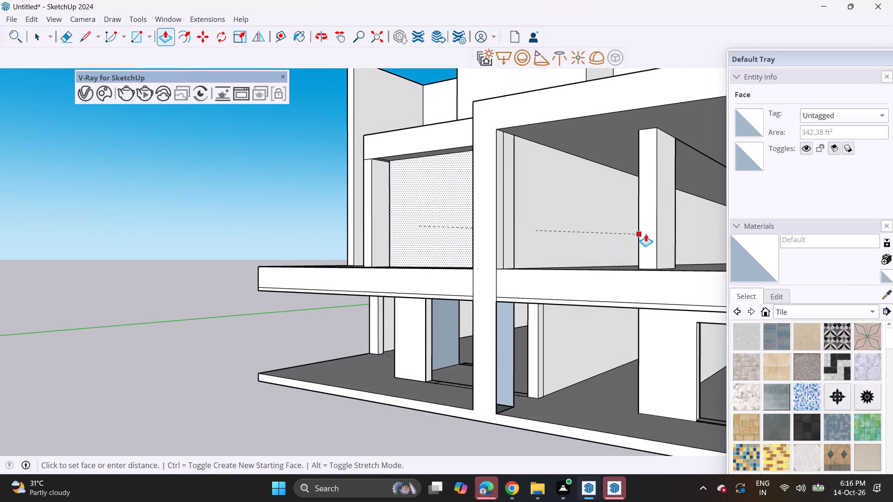
left_click(711, 232)
Keep pushing the narrower bay's back wall rearward in further passes until it reaches the depth of the wide bay's back wall.
middle_click_drag(494, 227, 631, 264)
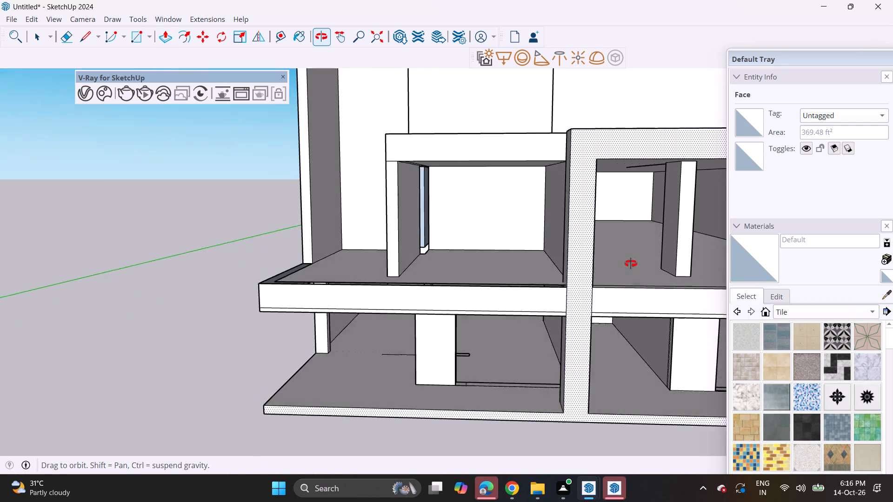
middle_click_drag(631, 264, 631, 283)
left_click(494, 214)
left_click(498, 193)
left_click(493, 213)
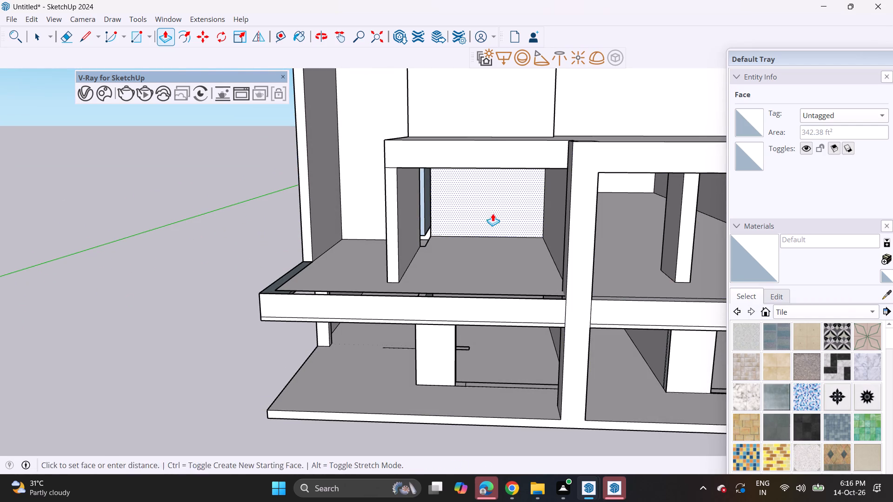
left_click(491, 190)
left_click(500, 179)
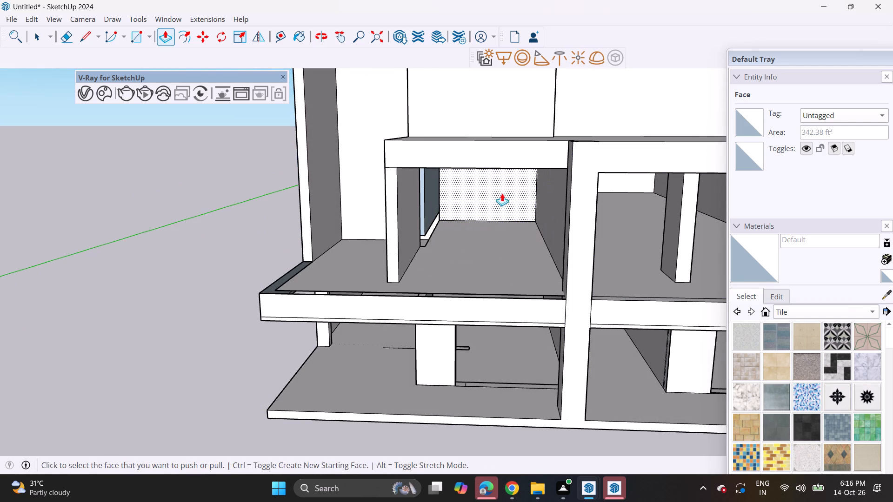
left_click(499, 203)
left_click(499, 189)
middle_click_drag(500, 193, 508, 170)
left_click(500, 198)
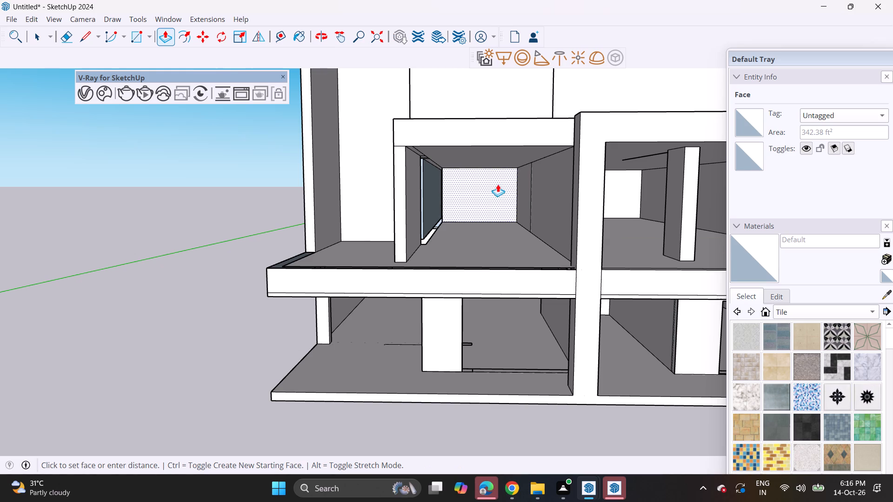
left_click(486, 197)
Push/Pull the reversed blue face at the deep end of the narrower bay once more to close its back wall.
middle_click_drag(485, 206, 458, 185)
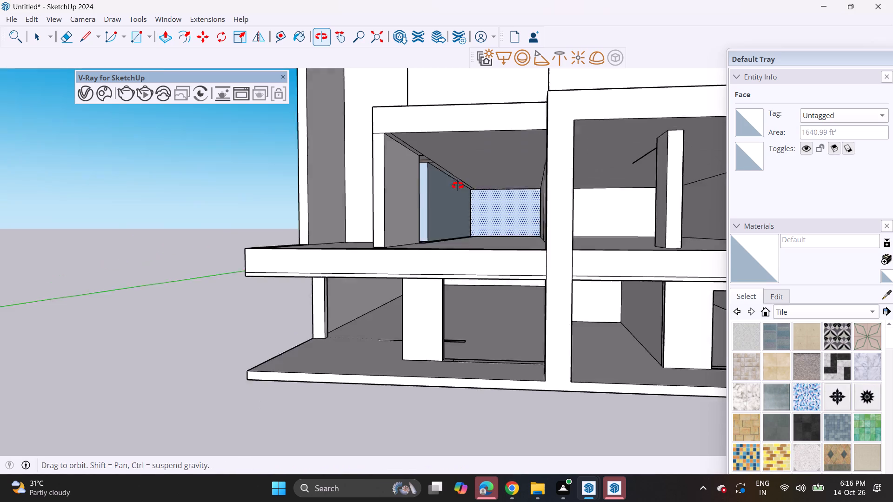
middle_click_drag(458, 185, 458, 217)
scroll(446, 233, "up", 3)
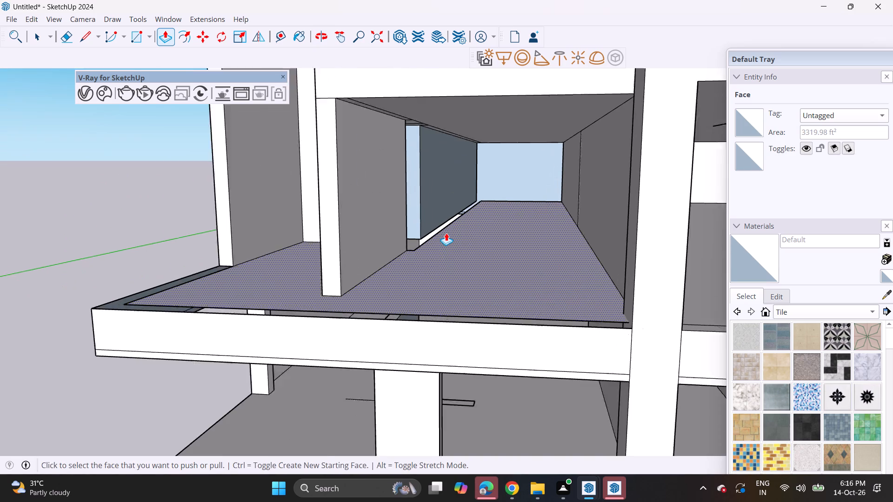
scroll(446, 233, "up", 4)
middle_click_drag(446, 233, 473, 230)
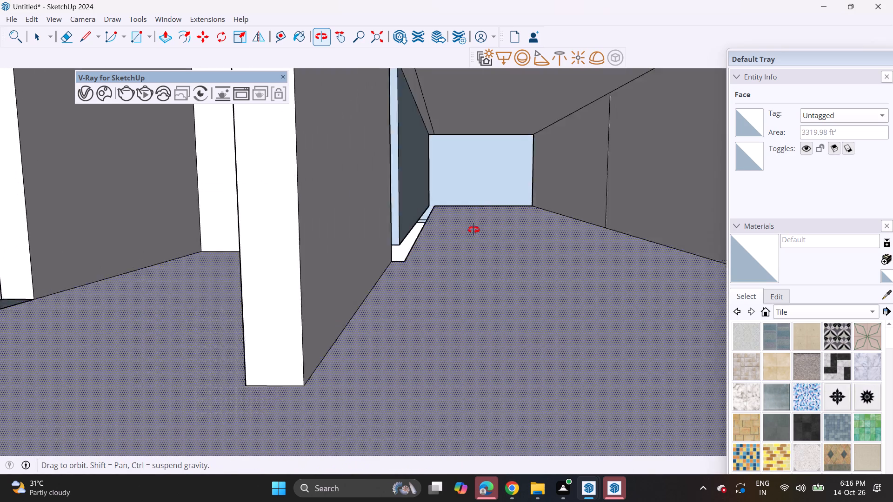
middle_click_drag(473, 230, 467, 218)
left_click(538, 172)
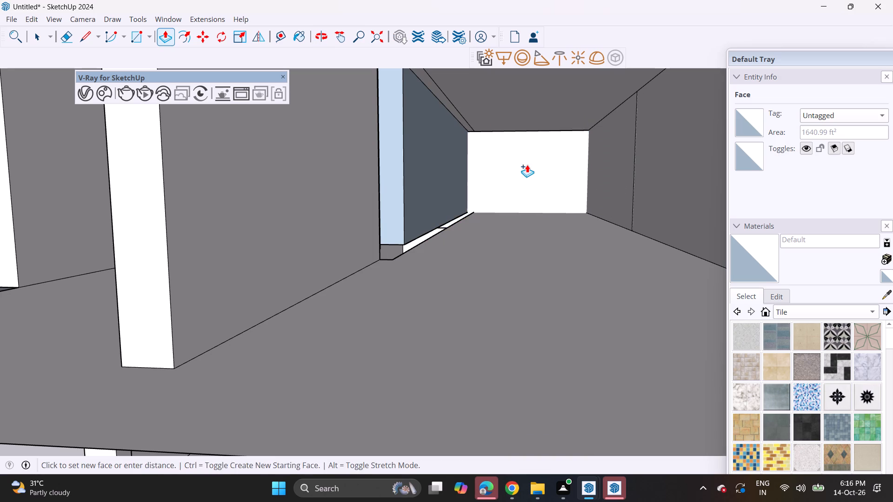
left_click(527, 165)
Push/Pull the narrower bay's recessed side wall flush with the floor edge and fill the gap at its front end.
left_click(440, 203)
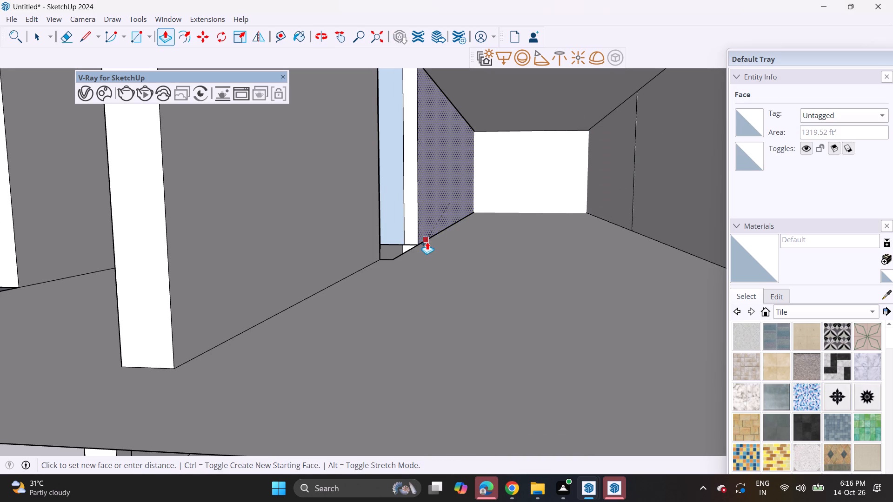
left_click(427, 242)
double_click(397, 233)
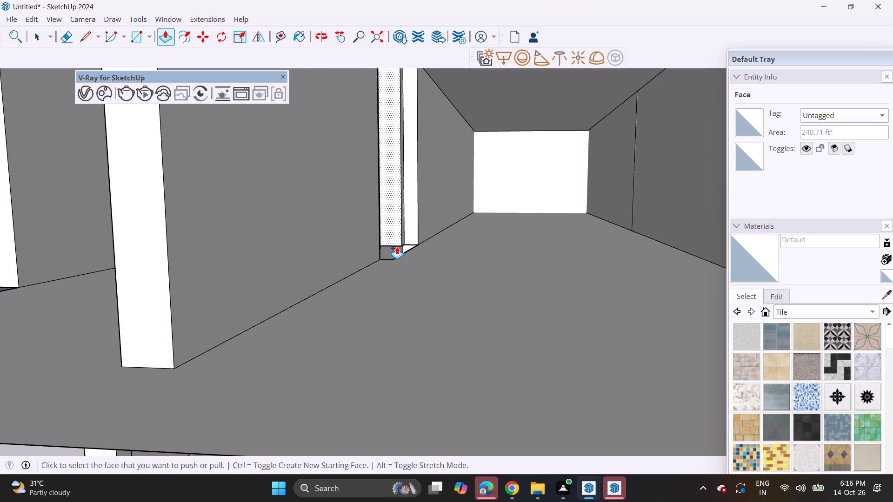
left_click(399, 235)
left_click(381, 257)
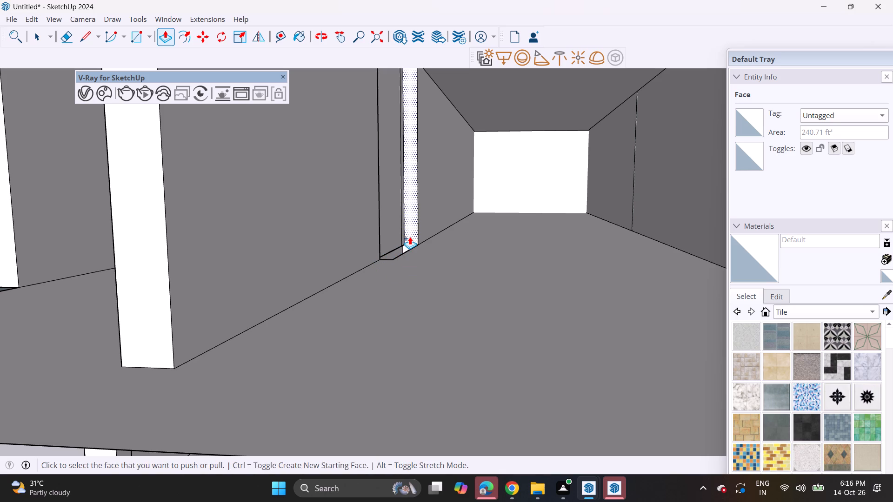
left_click(410, 237)
left_click(386, 255)
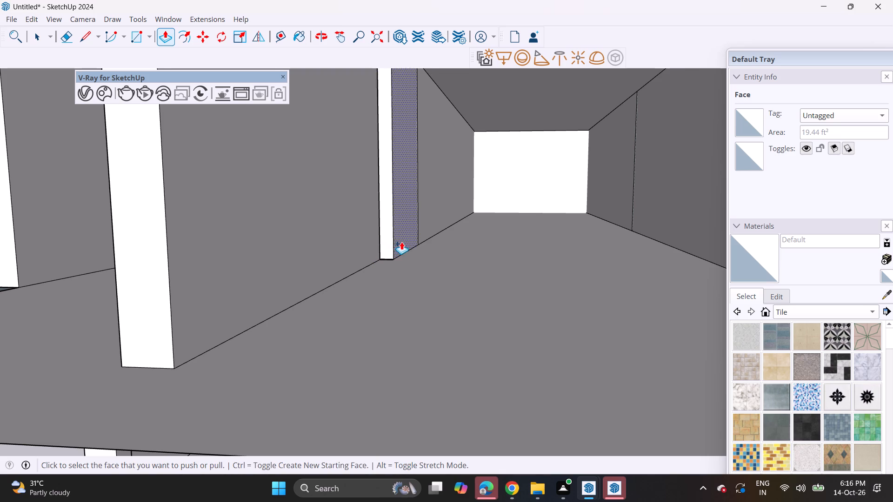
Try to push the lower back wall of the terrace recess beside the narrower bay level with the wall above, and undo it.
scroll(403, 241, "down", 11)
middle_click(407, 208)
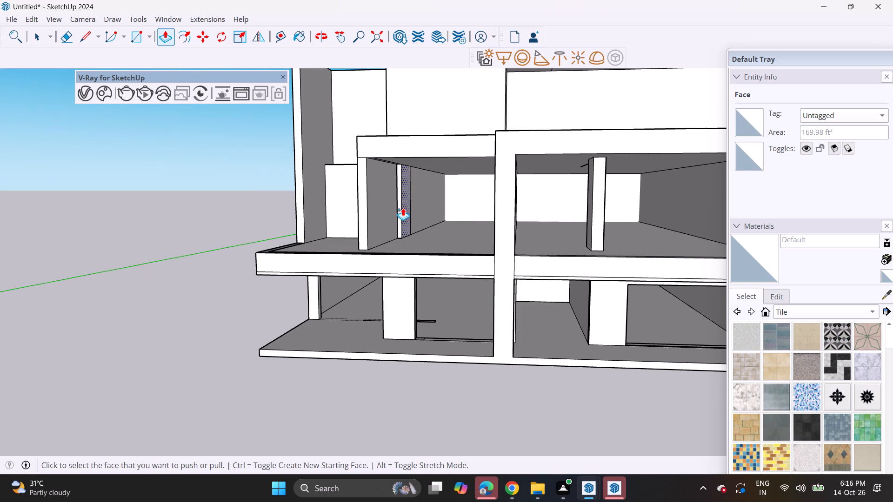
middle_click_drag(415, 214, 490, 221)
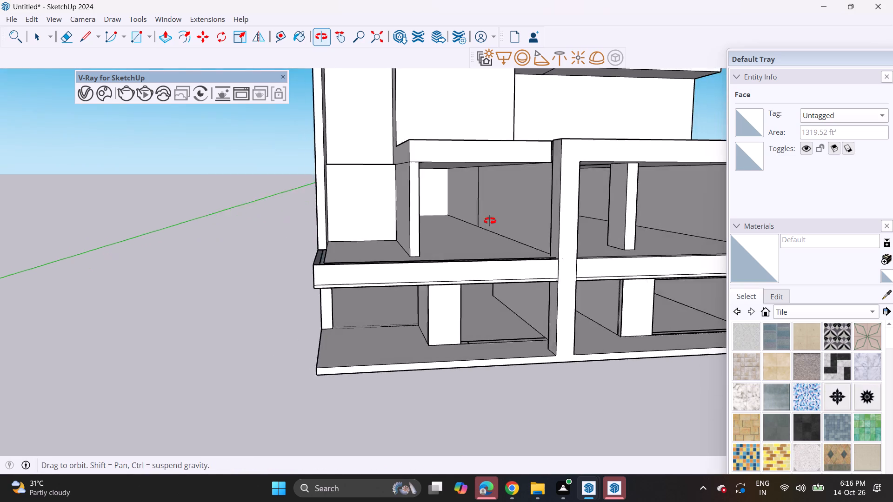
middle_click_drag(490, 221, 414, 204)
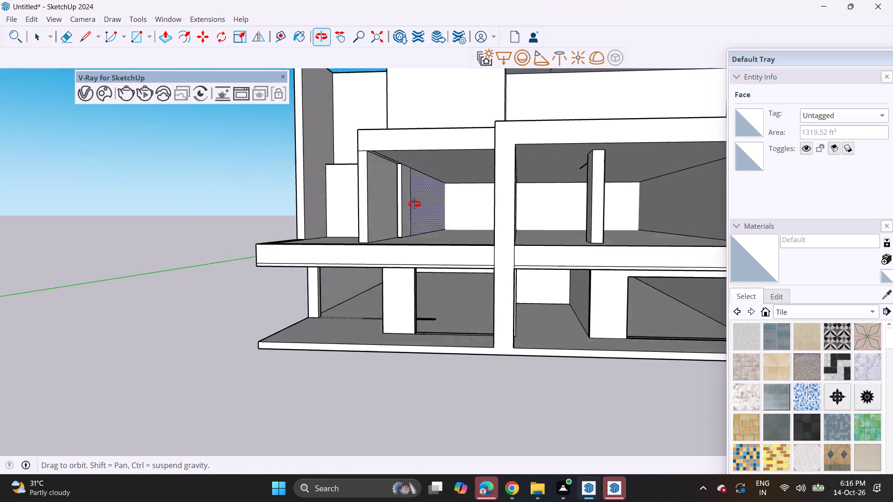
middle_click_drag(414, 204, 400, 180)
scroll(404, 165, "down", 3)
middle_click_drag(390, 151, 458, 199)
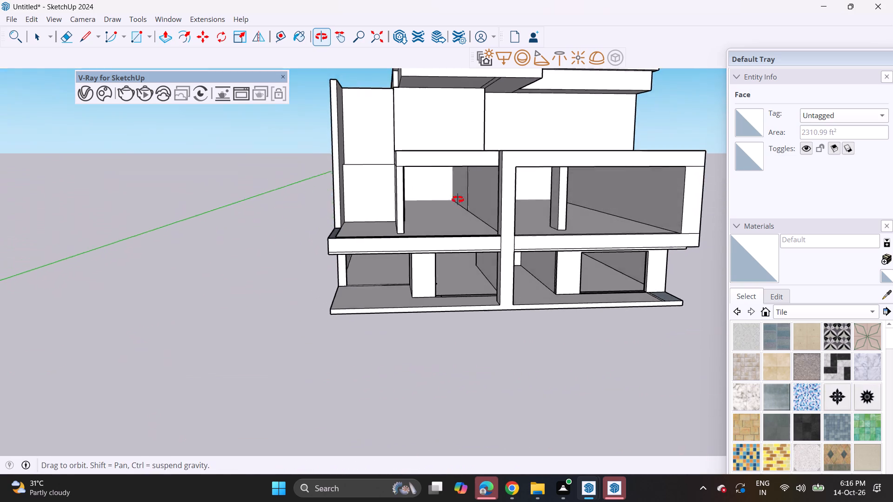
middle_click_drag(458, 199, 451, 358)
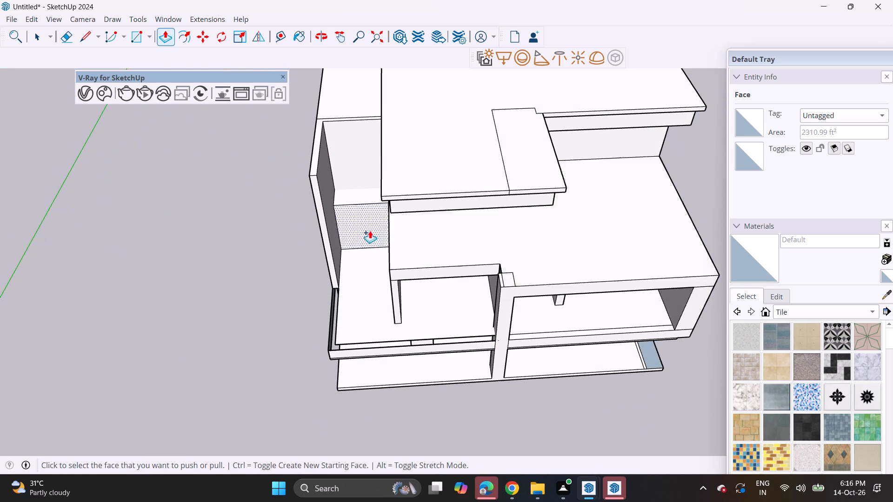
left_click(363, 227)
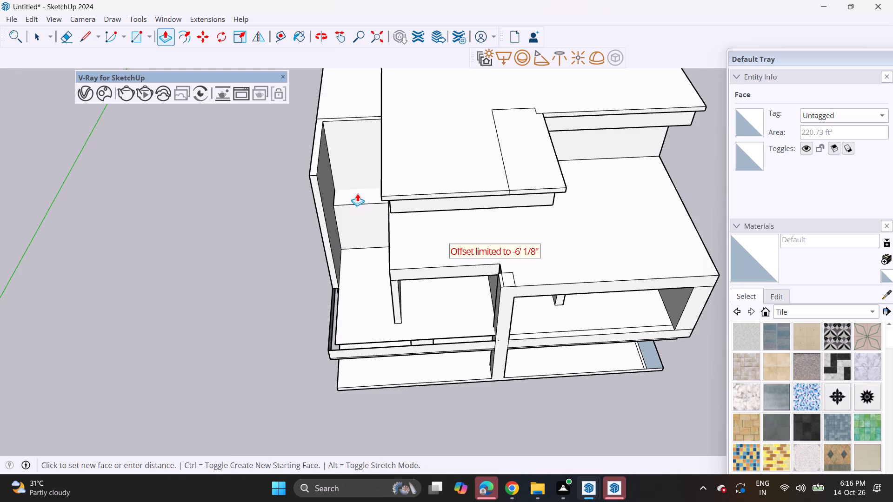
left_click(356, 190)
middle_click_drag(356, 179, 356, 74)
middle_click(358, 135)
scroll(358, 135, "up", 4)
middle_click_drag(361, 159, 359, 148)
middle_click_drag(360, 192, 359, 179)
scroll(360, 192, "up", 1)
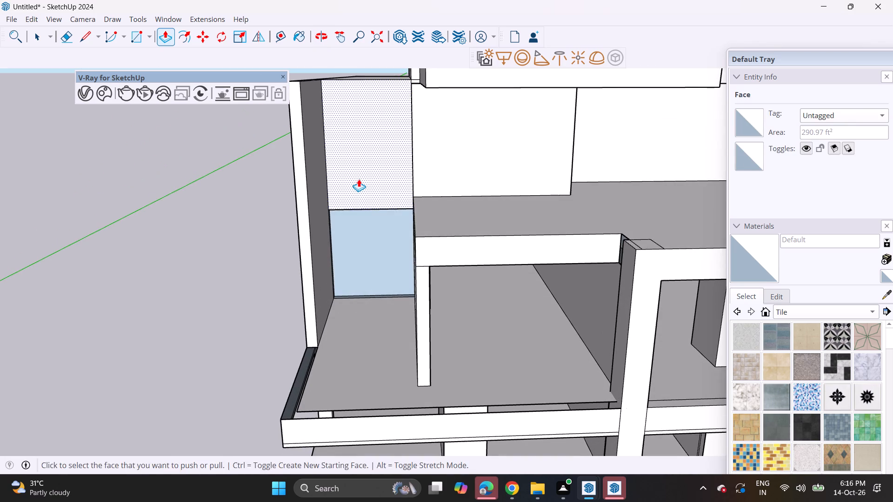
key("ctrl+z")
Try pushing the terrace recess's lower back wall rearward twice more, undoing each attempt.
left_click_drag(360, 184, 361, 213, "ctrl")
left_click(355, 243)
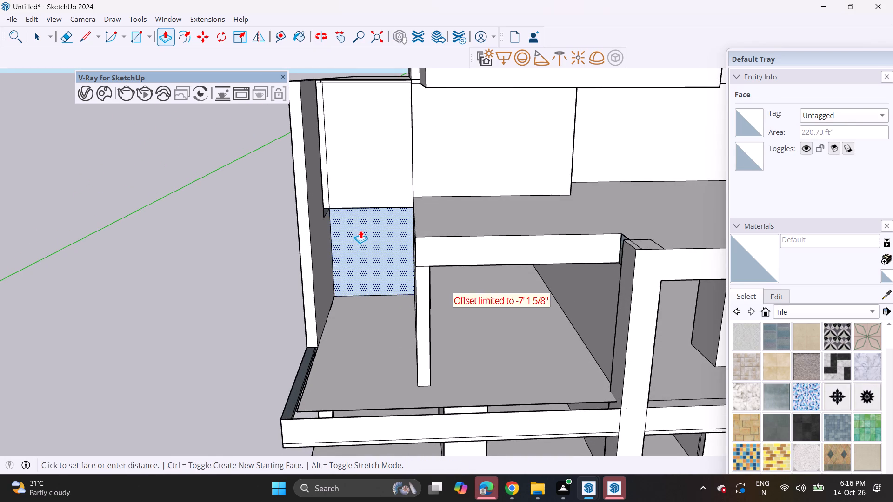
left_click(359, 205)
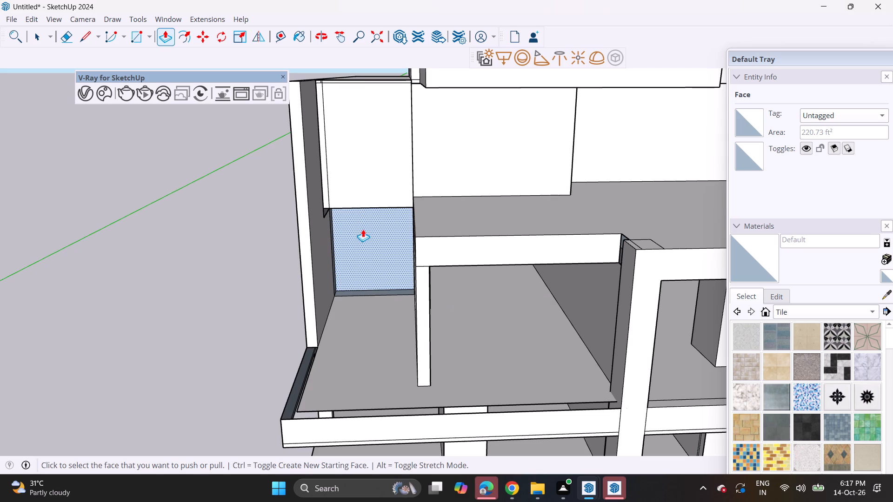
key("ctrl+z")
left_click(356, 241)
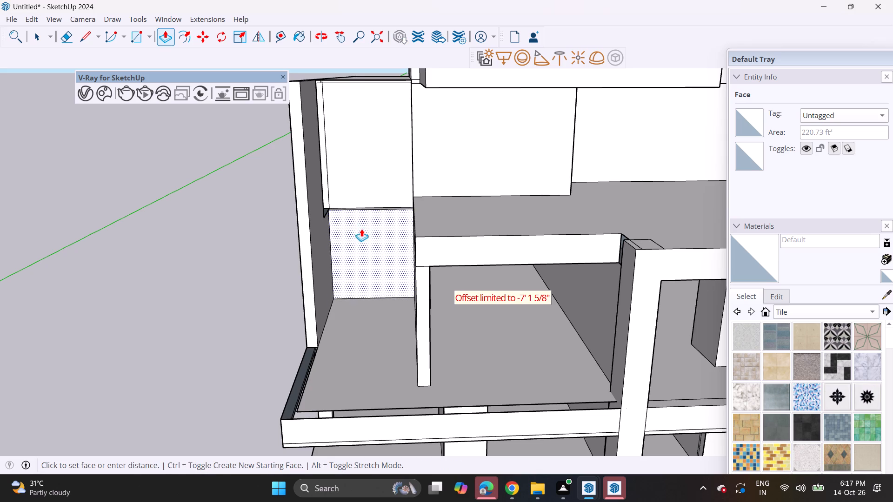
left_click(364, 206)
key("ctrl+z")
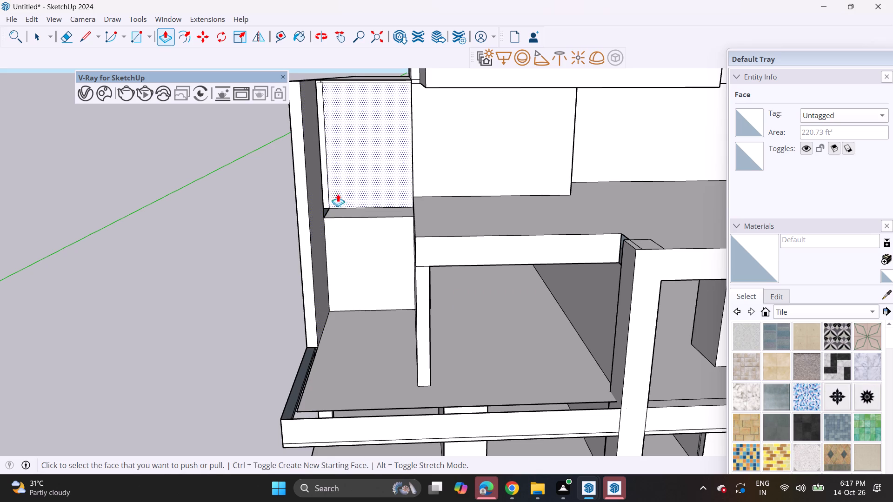
Push/Pull the upper back wall of the terrace recess forward, flush with the lower wall.
left_click(350, 184)
left_click(343, 214)
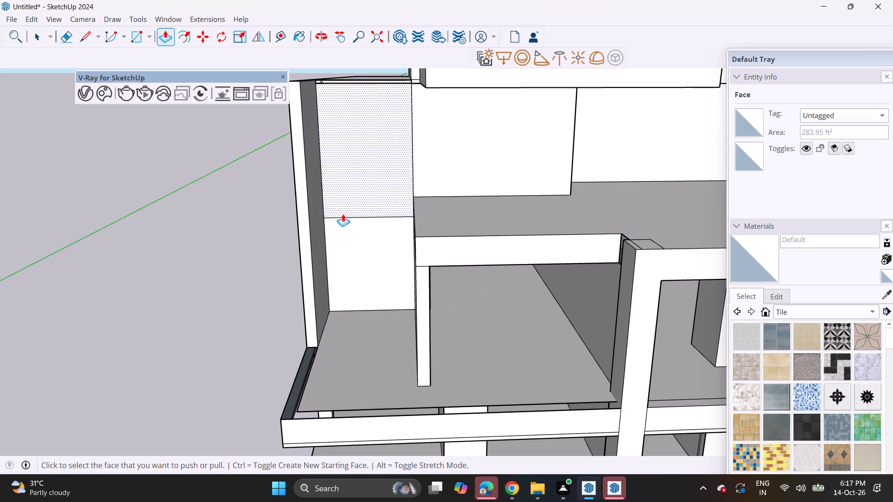
Erase the horizontal seam between the upper and lower parts of the terrace recess's back wall.
left_click(62, 37)
left_click_drag(360, 194, 360, 215)
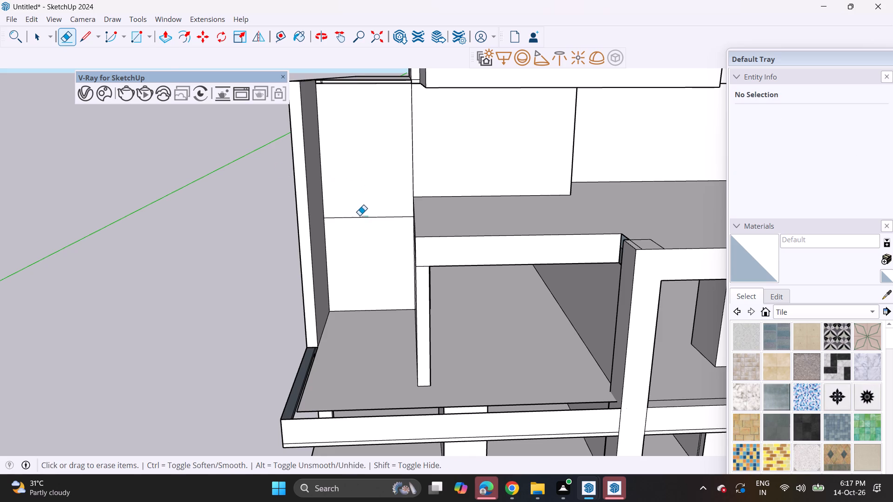
left_click_drag(360, 215, 360, 227)
Draw a tall rectangle on the terrace recess's back wall, inset from its edges, to outline an opening.
middle_click_drag(224, 80, 270, 144)
middle_click_drag(290, 155, 344, 224)
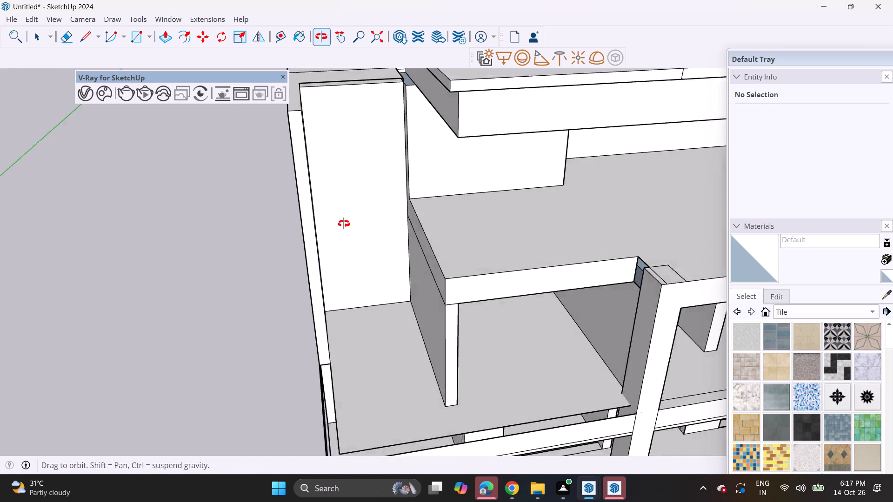
middle_click_drag(344, 224, 348, 233)
middle_click_drag(302, 162, 243, 112)
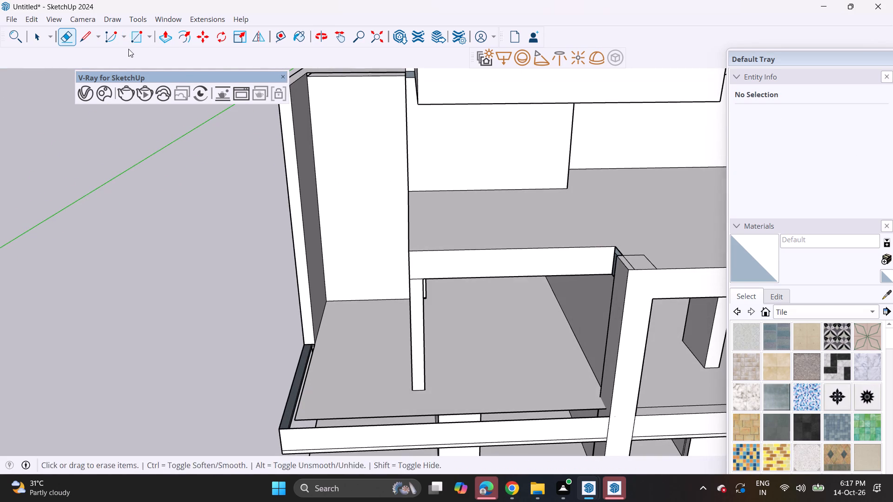
left_click(137, 35)
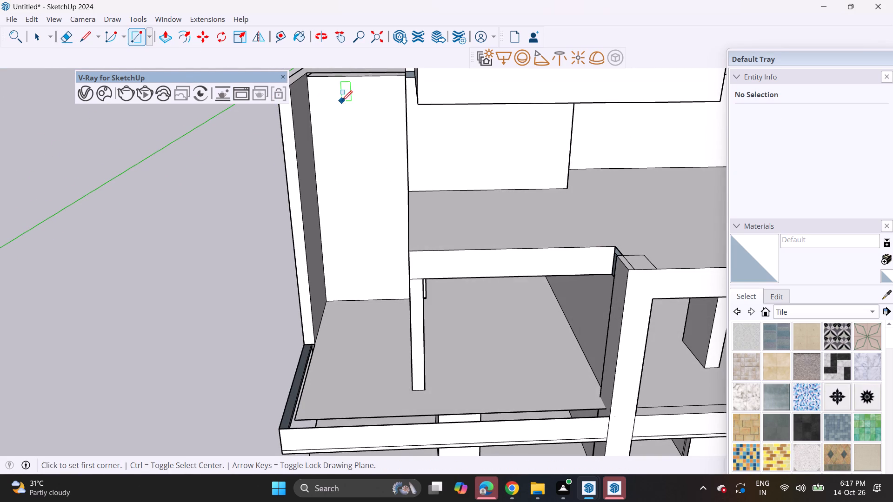
left_click(320, 91)
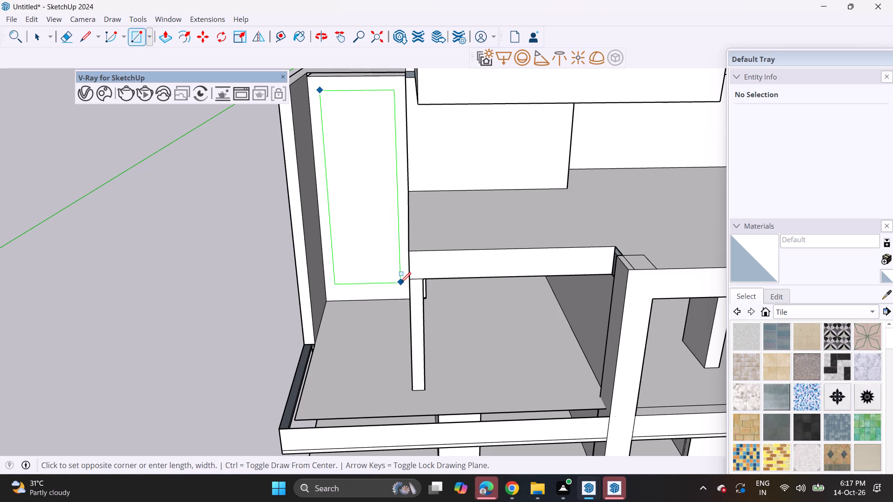
left_click(400, 283)
Push/Pull the outlined rectangle inward to form a deep opening, repeating Push/Pull on the upper and lower faces behind it.
left_click(160, 43)
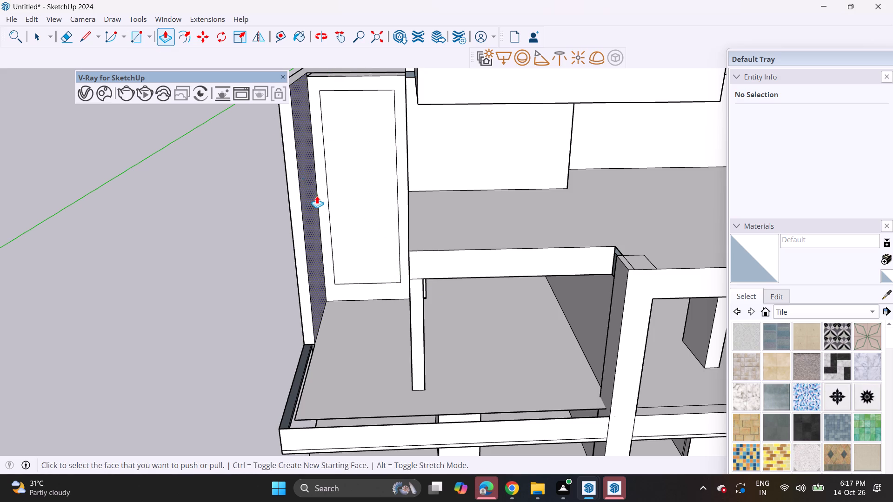
left_click(355, 243)
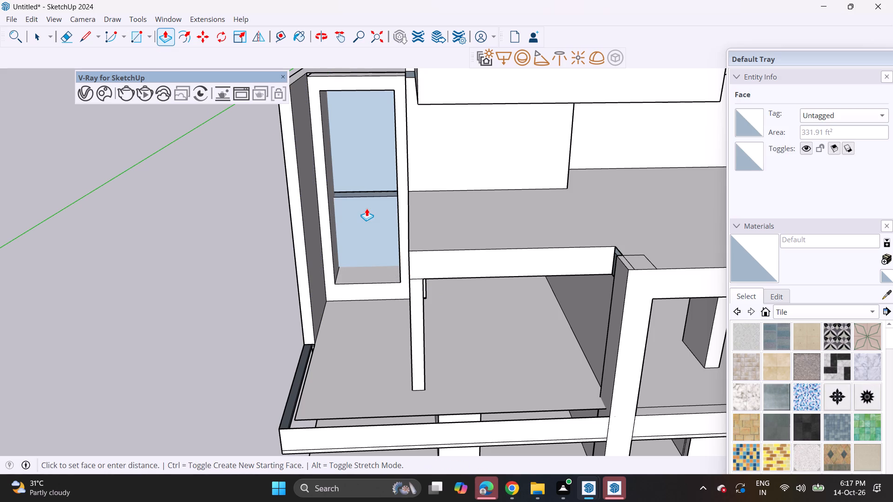
left_click(367, 208)
left_click(362, 229)
left_click(369, 207)
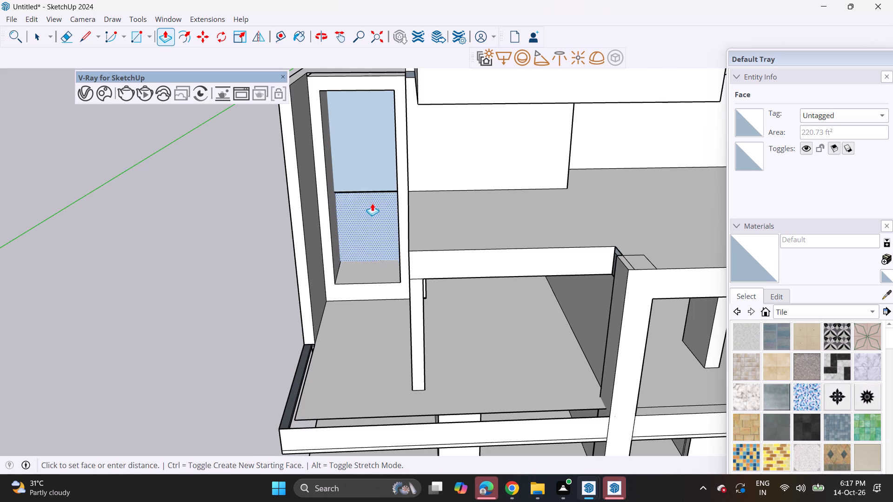
left_click(368, 191)
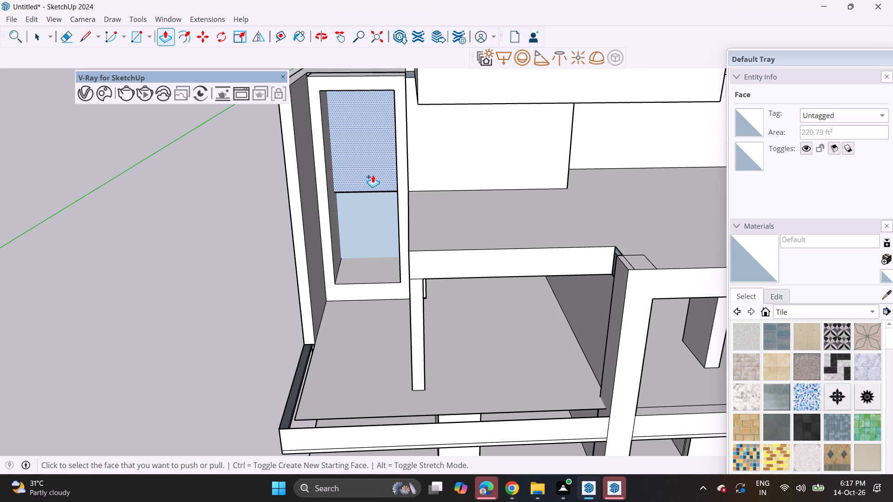
double_click(373, 175)
double_click(365, 203)
Examine the recess opening and the villa's front elevation from several angles.
middle_click_drag(363, 203, 347, 139)
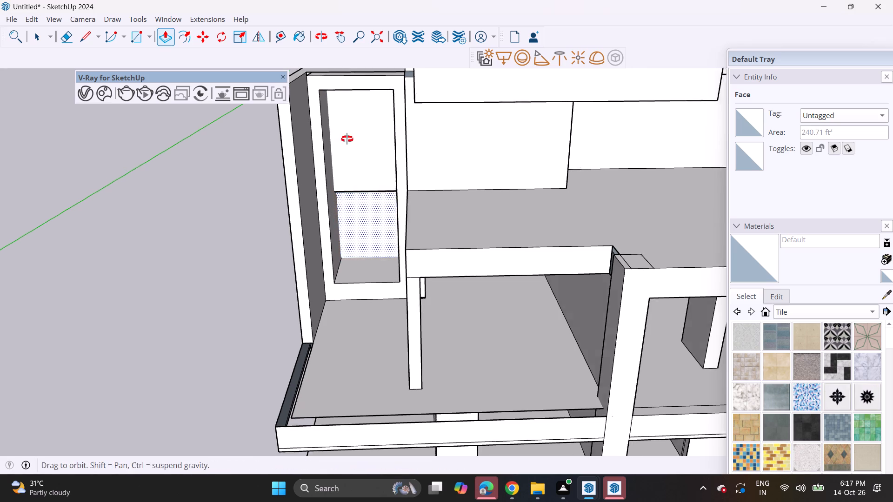
middle_click_drag(347, 139, 347, 110)
scroll(347, 110, "down", 3)
middle_click_drag(366, 136, 307, 182, "shift")
scroll(297, 185, "down", 1)
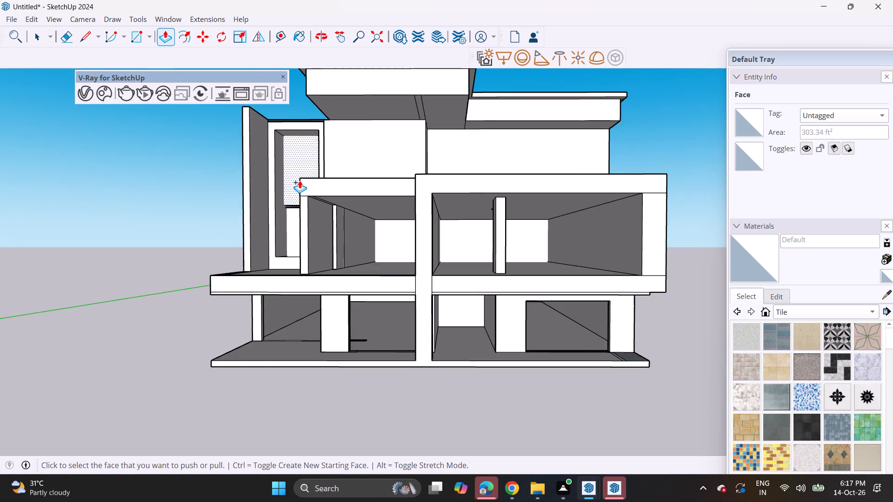
scroll(300, 180, "down", 1)
middle_click_drag(300, 180, 213, 222, "shift")
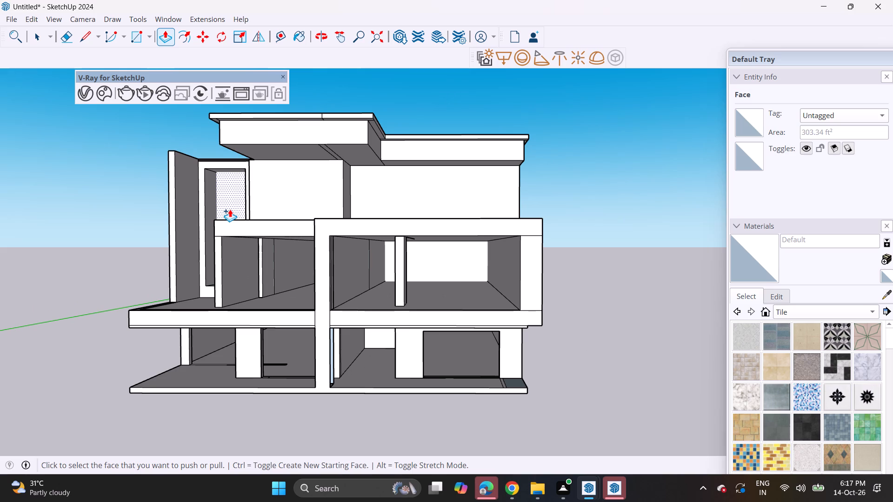
middle_click_drag(265, 244, 354, 251)
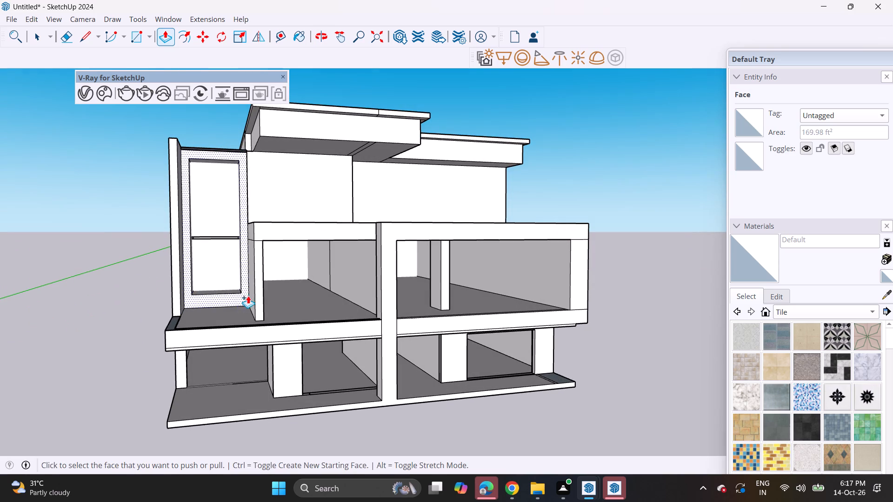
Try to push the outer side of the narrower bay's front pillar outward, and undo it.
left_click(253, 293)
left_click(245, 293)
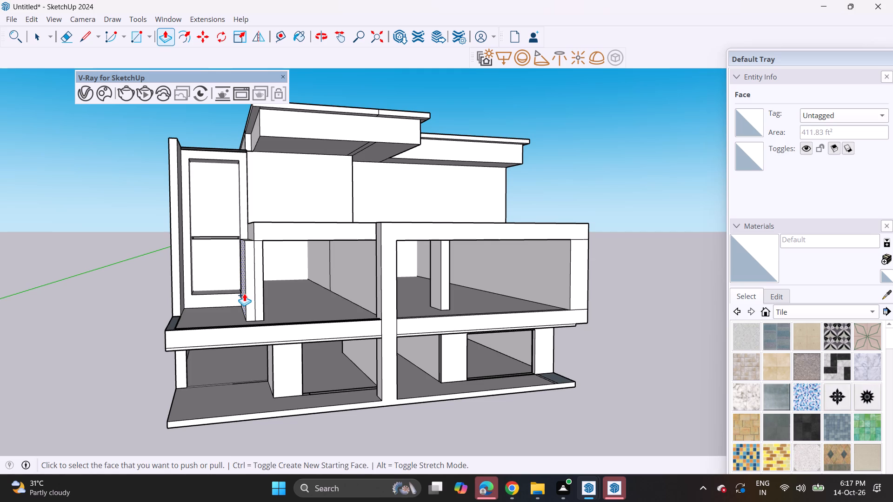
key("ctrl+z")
Widen the narrower bay's front pillar outward with Push/Pull and extend the beam end above it to match.
left_click(249, 288)
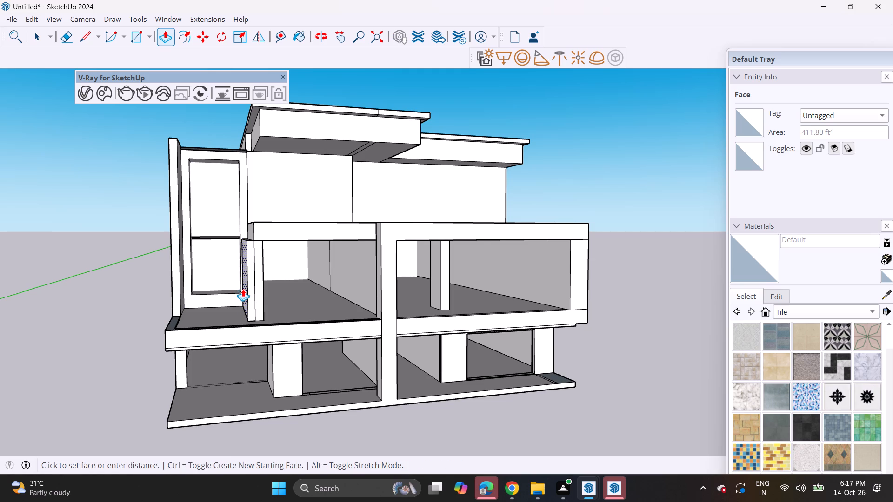
left_click(242, 228)
double_click(249, 236)
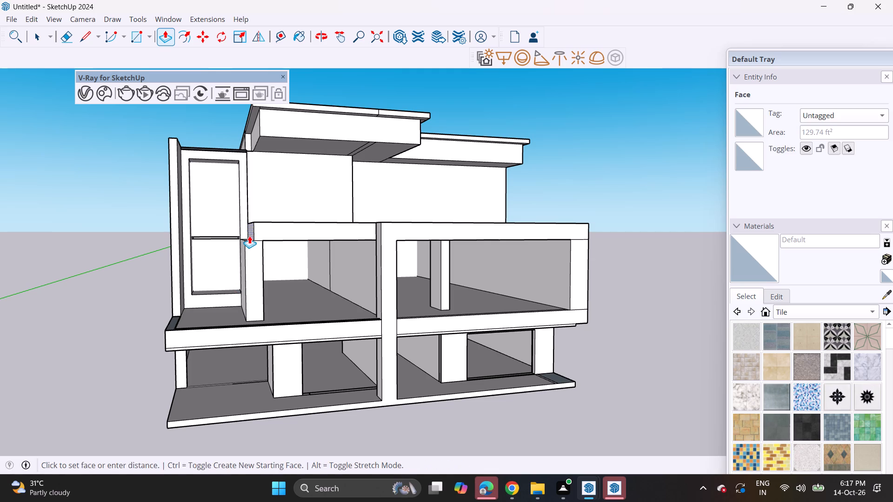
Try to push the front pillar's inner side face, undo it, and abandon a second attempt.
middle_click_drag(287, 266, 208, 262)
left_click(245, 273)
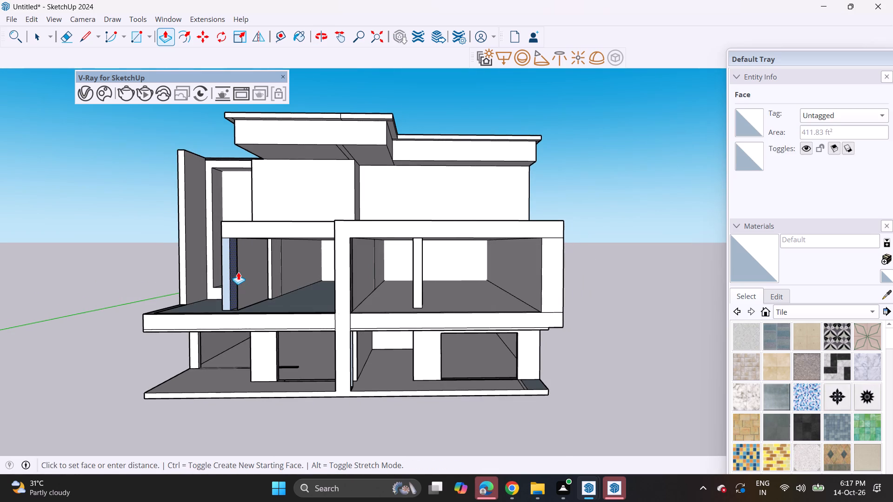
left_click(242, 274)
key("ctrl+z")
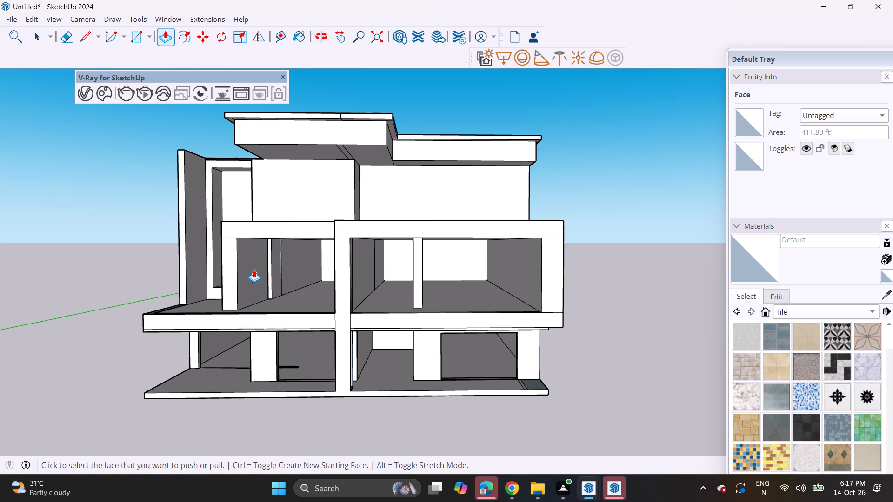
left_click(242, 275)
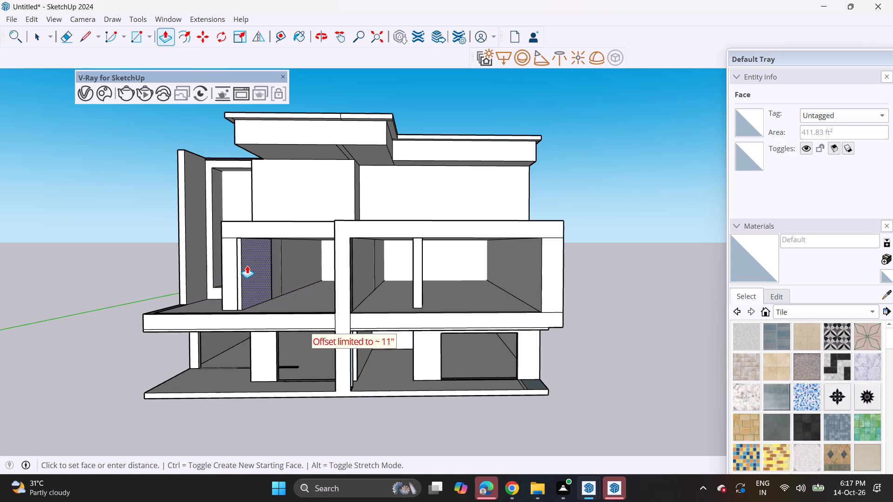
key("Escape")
Push/Pull the front strip of the narrower bay's ceiling upward to thin the beam.
scroll(252, 256, "up", 3)
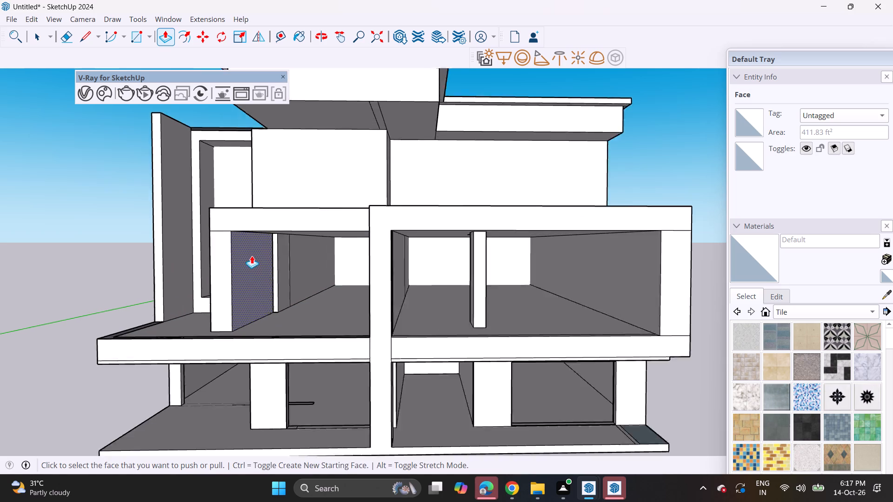
scroll(252, 256, "up", 1)
middle_click_drag(249, 251, 262, 205)
left_click(262, 220)
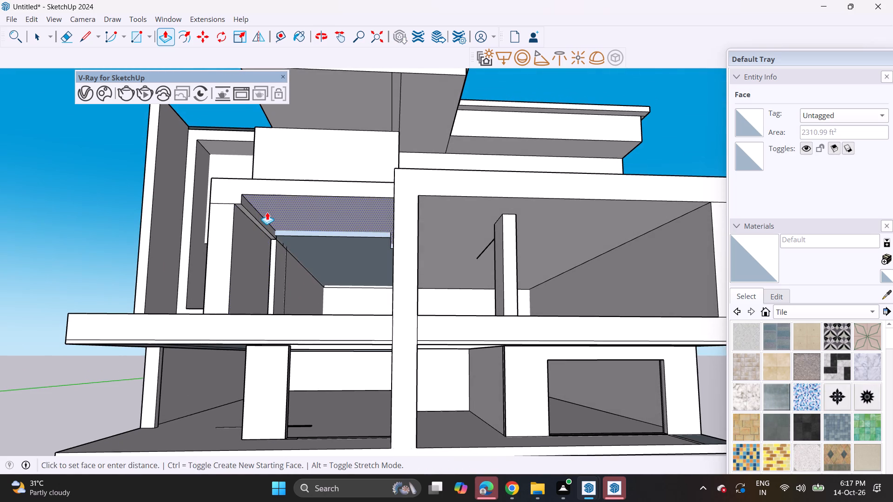
left_click(266, 212)
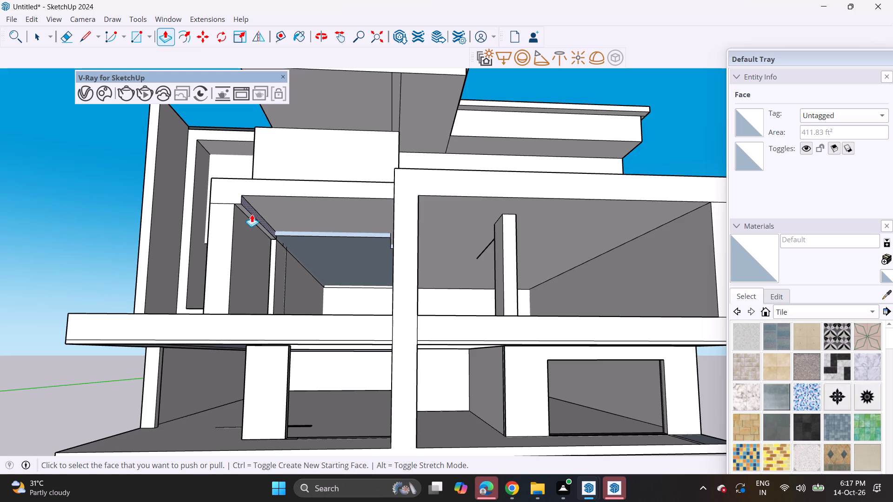
Push/Pull the narrow inner face above the front pillar flush with the pillar's inner side.
left_click(250, 215)
left_click(250, 215)
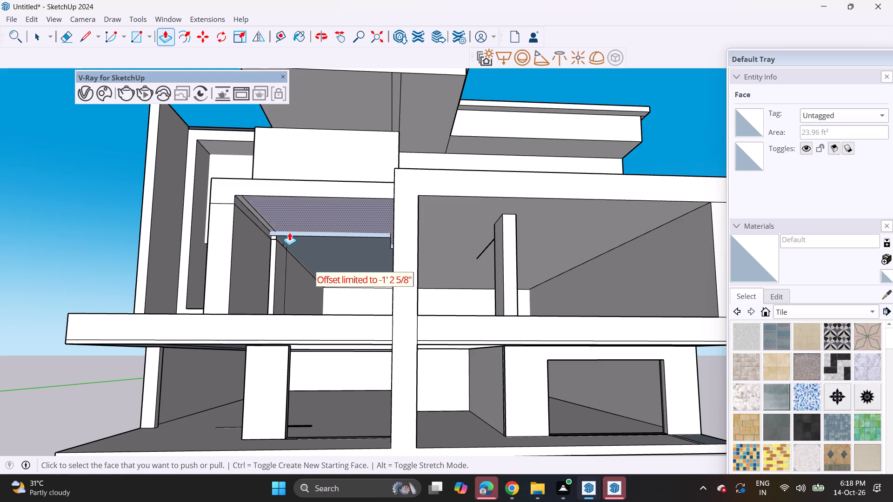
left_click(296, 241)
key("Escape")
key("Escape")
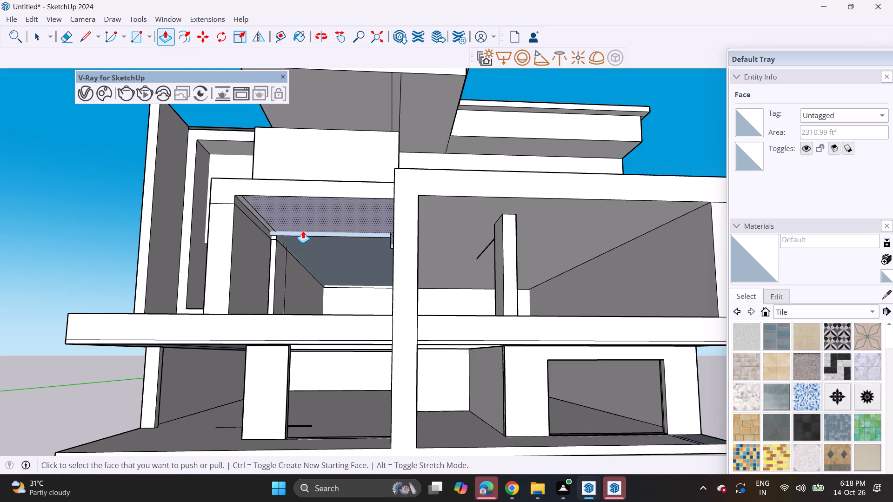
Push/Pull the remaining first-floor ceiling up level with the raised front strip.
left_click(312, 266)
left_click(313, 245)
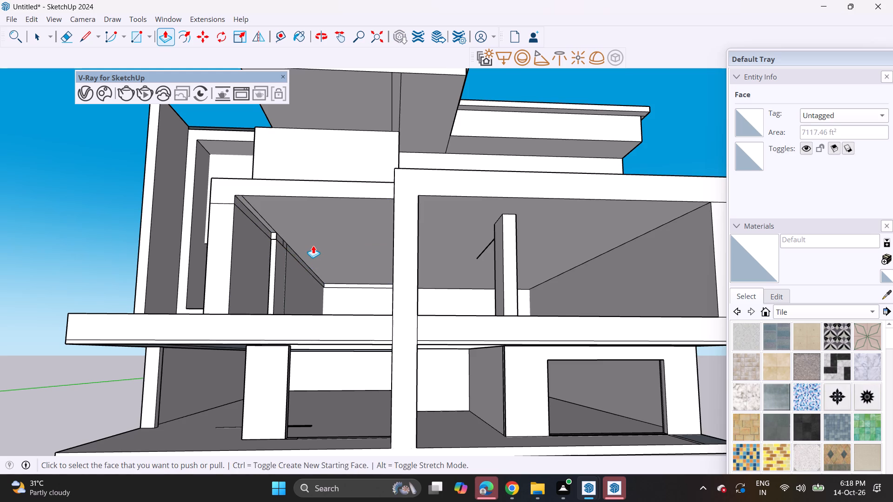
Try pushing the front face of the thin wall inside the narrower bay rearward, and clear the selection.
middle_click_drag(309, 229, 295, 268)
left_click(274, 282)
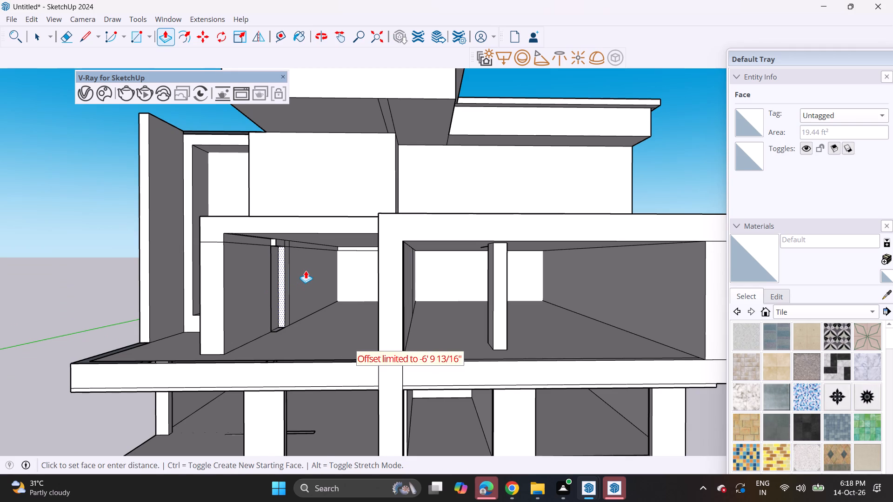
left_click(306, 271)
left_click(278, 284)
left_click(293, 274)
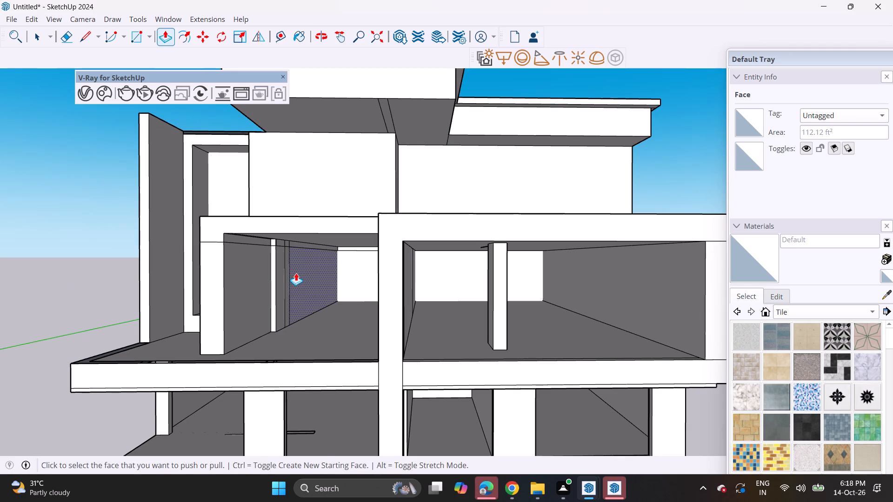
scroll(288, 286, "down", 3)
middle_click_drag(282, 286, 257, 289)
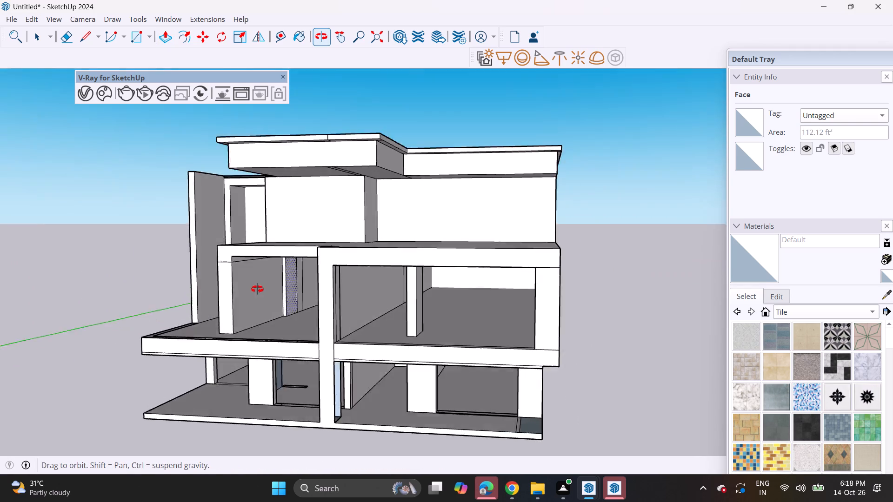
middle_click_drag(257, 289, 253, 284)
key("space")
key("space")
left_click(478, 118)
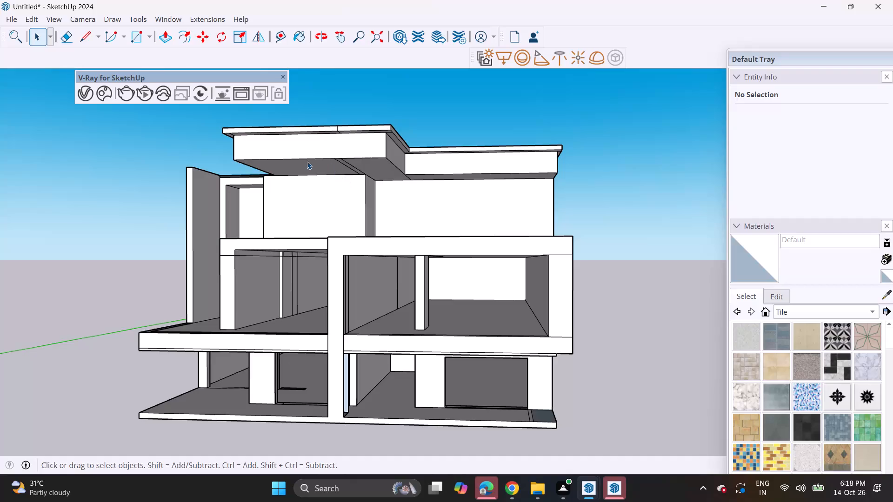
Draw a rectangle on the projecting upper-floor wall, from its top inner corner down to the floor, leaving a narrow outer strip.
middle_click_drag(320, 170, 367, 188)
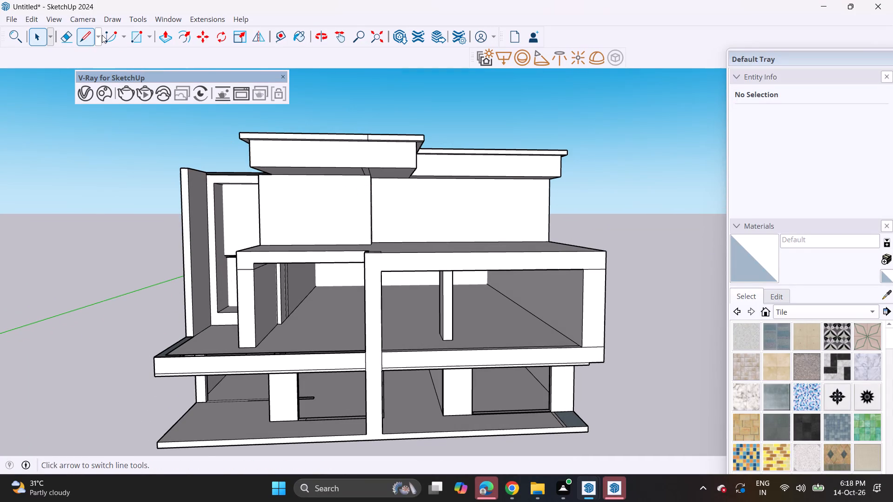
left_click_drag(130, 37, 141, 42)
scroll(350, 183, "up", 5)
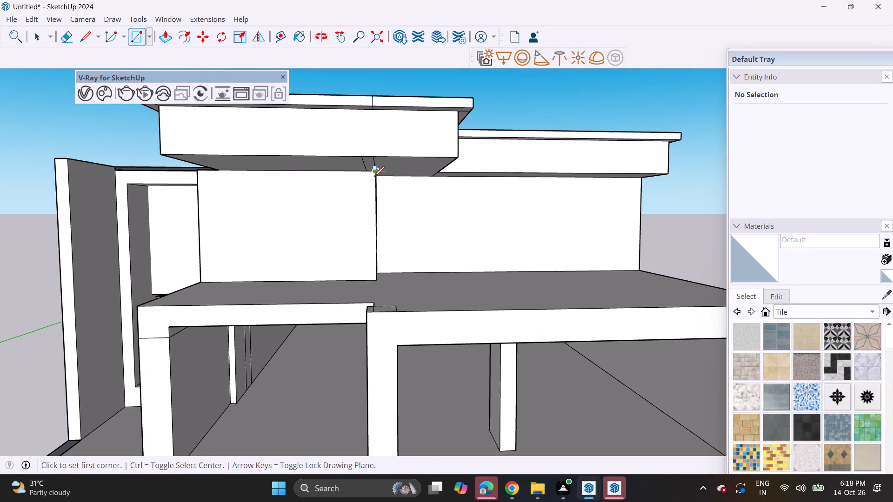
left_click(374, 172)
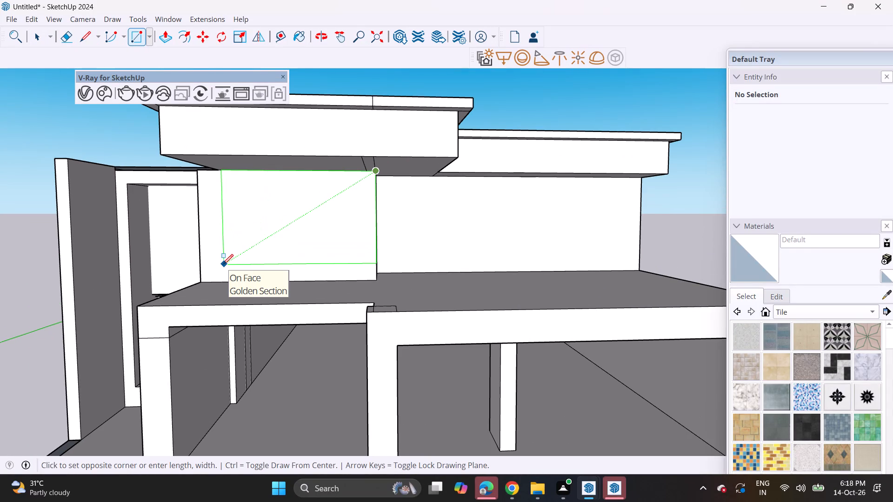
left_click(219, 279)
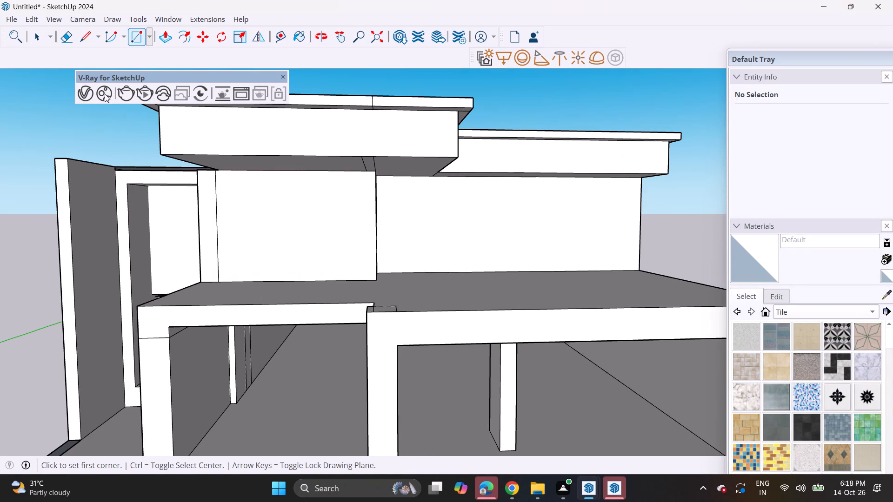
Push/Pull the rectangle on the projecting upper-floor wall inward beneath the roof overhang.
left_click(70, 39)
left_click(163, 36)
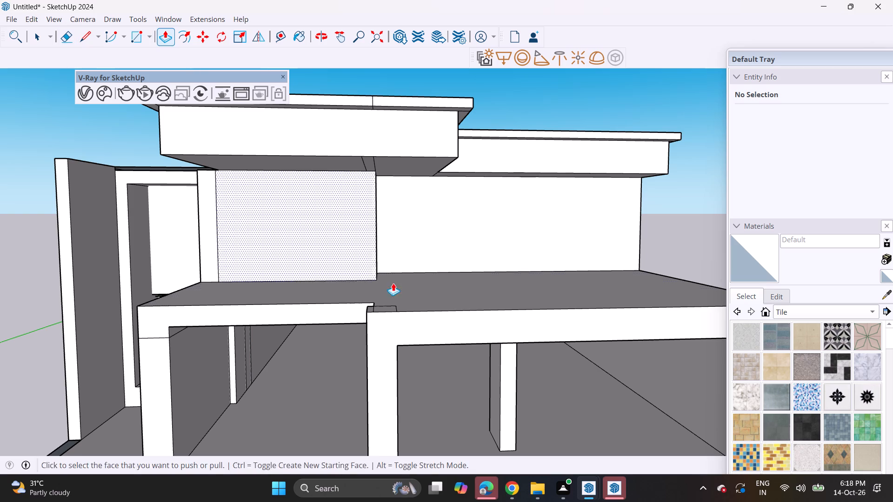
middle_click_drag(393, 283, 313, 270)
left_click(329, 231)
left_click(346, 224)
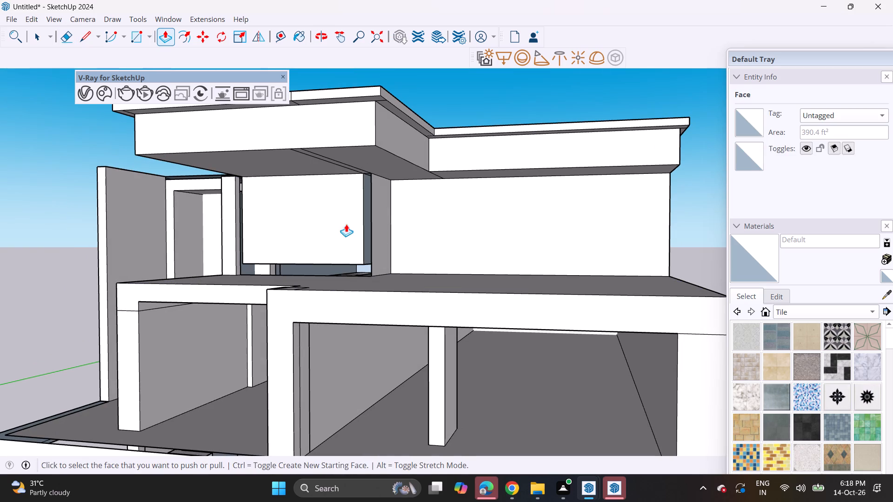
middle_click_drag(324, 236, 395, 231)
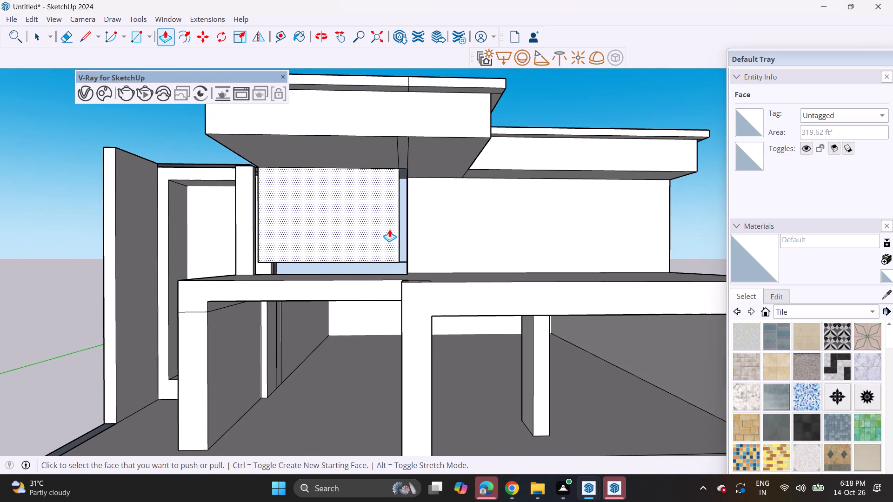
Undo the inward Push/Pull and its rectangle on the projecting upper-floor wall.
key("ctrl+z")
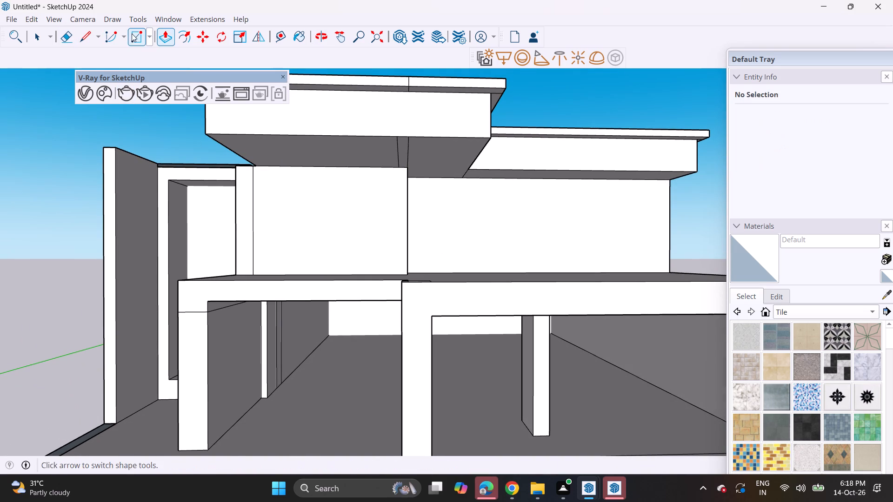
Draw a smaller rectangle within the projecting upper-floor wall and Push/Pull it inward to cut a window opening.
left_click_drag(135, 34, 140, 39)
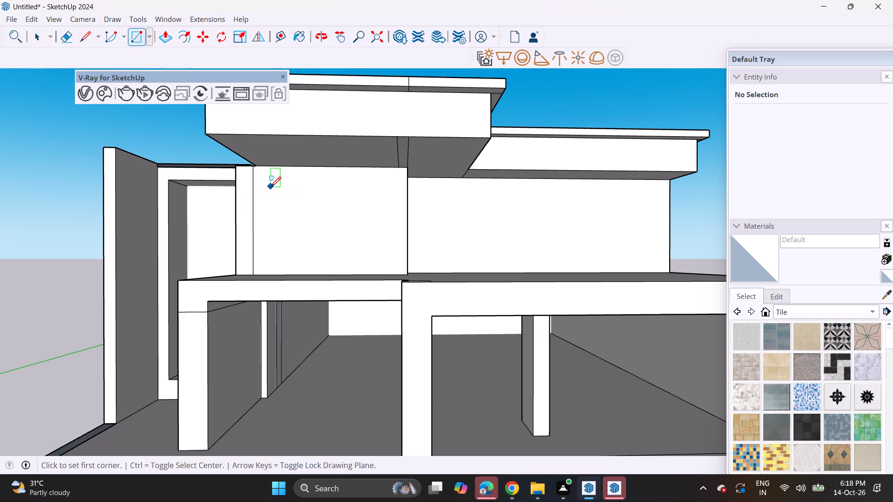
left_click(269, 185)
left_click(385, 255)
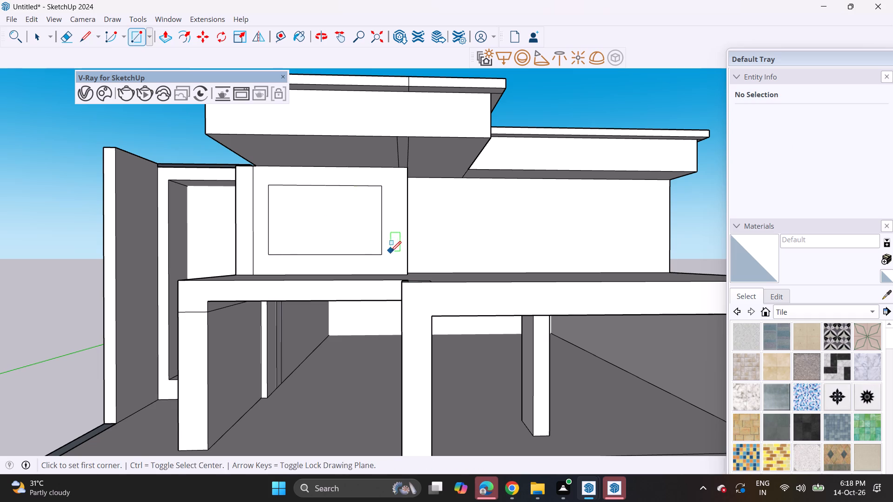
middle_click_drag(389, 251, 315, 253)
left_click(174, 37)
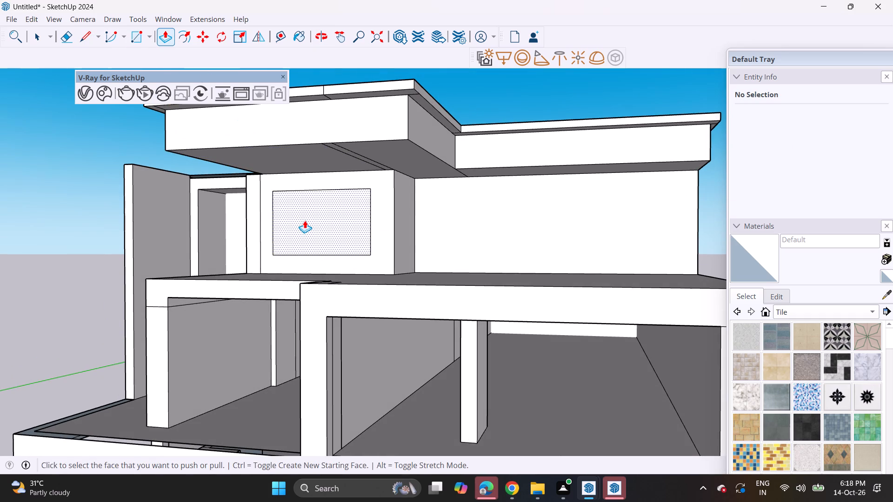
left_click(305, 220)
left_click(325, 212)
Push/Pull both side reveals of the projecting wall's window opening outward, leaving only narrow strips beside it.
middle_click_drag(313, 225, 360, 235)
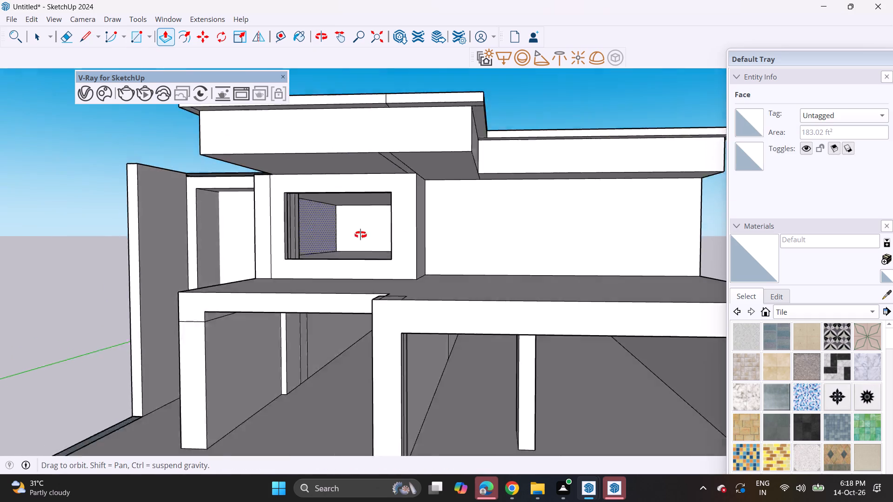
middle_click_drag(360, 235, 276, 258)
scroll(266, 251, "up", 2)
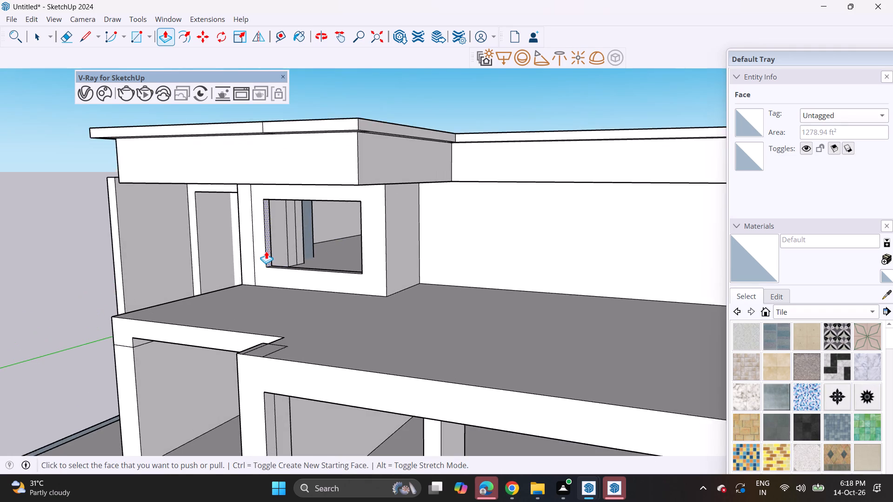
left_click(266, 251)
middle_click_drag(291, 228, 226, 226)
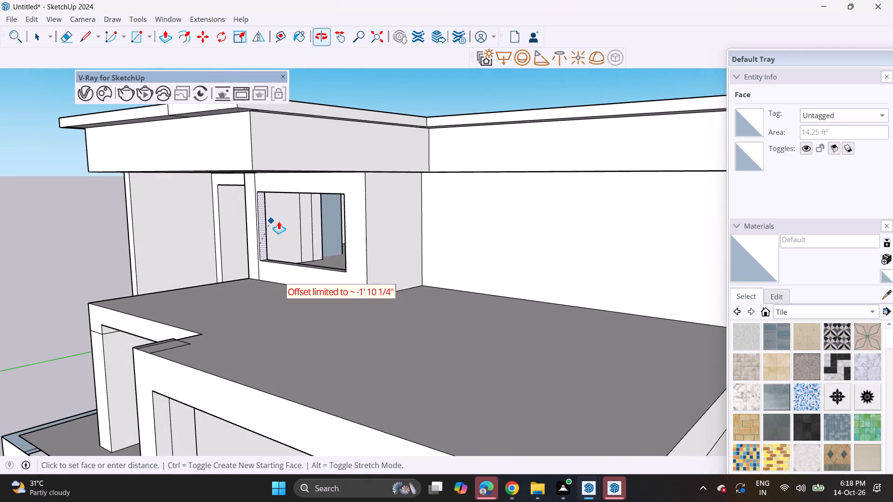
left_click(293, 225)
middle_click_drag(275, 245, 454, 255)
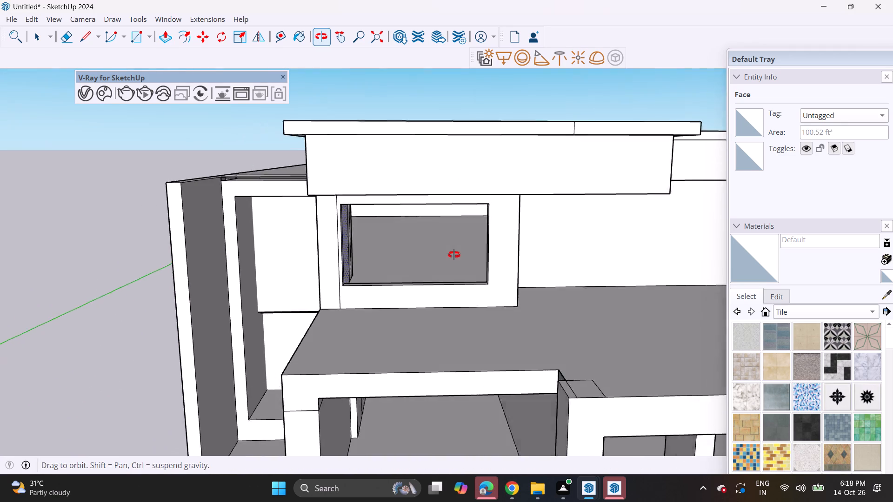
middle_click_drag(454, 255, 520, 247)
left_click(540, 253)
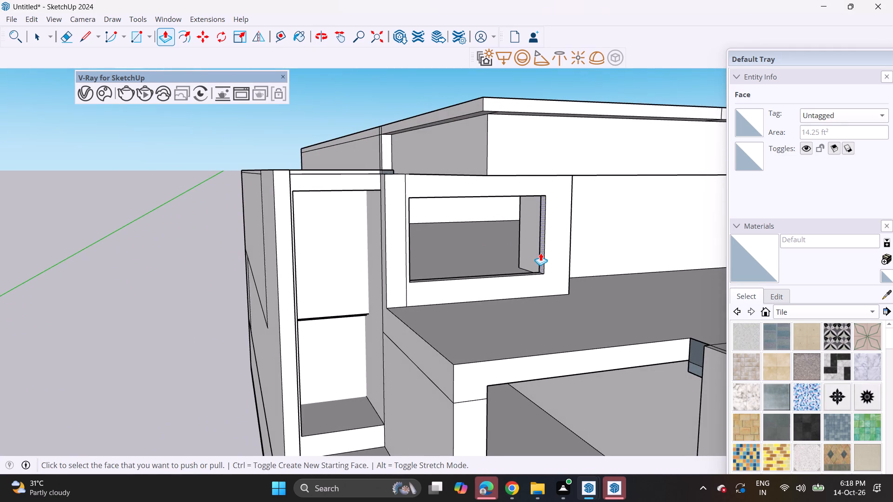
middle_click_drag(573, 216, 597, 208)
left_click(580, 215)
Push/Pull the projecting wall opening's top reveal up toward the roof underside and its bottom reveal down to the floor.
middle_click_drag(583, 229, 523, 175)
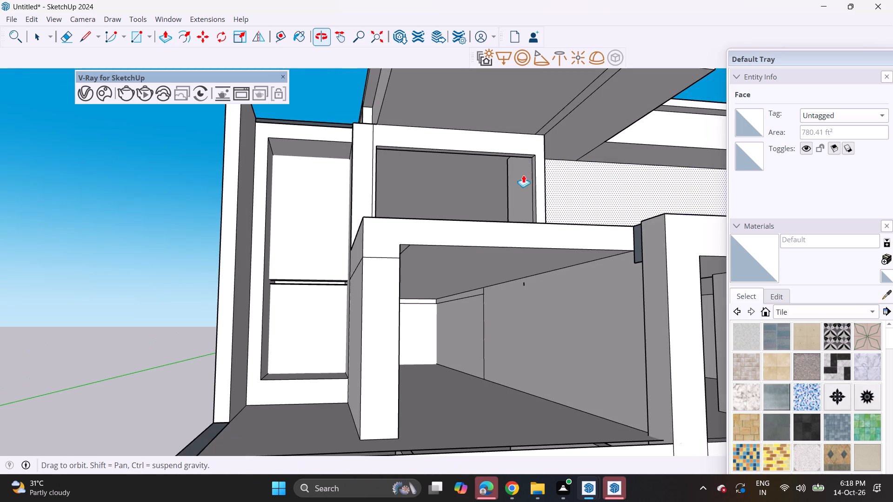
left_click(514, 155)
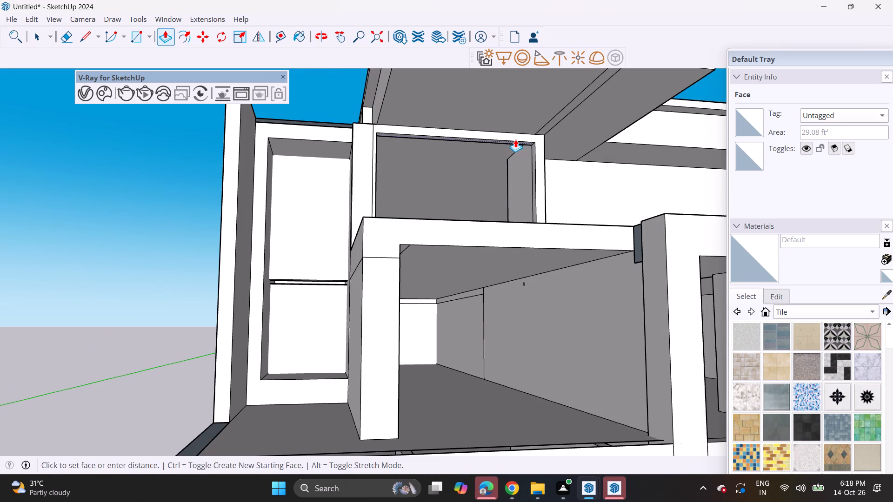
left_click(516, 134)
middle_click_drag(510, 178, 463, 271)
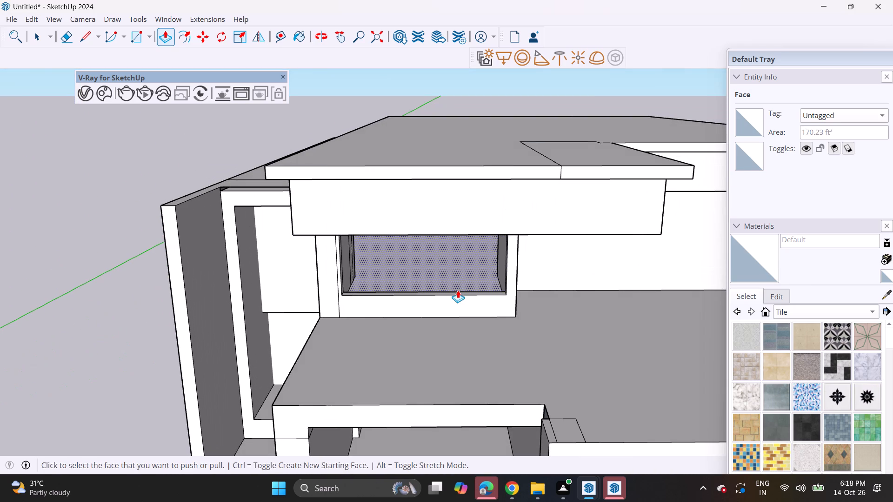
left_click(459, 293)
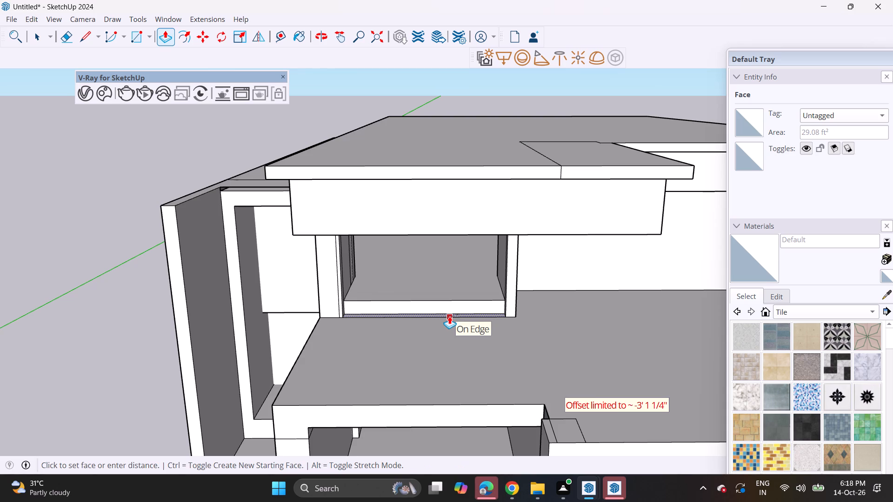
left_click(449, 316)
Draw a rectangle centrally on the recessed upper-floor wall and Push/Pull it inward to cut a window opening.
middle_click_drag(478, 308, 455, 251)
scroll(453, 243, "down", 3)
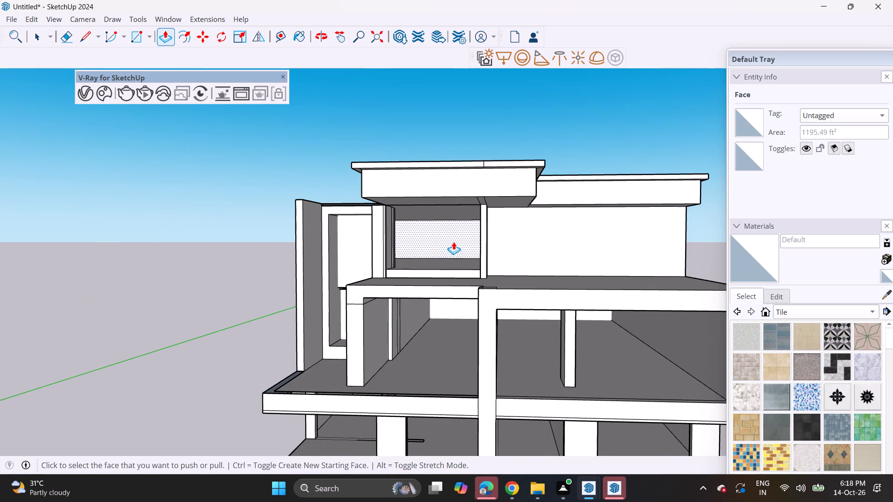
middle_click_drag(467, 237, 358, 234, "shift")
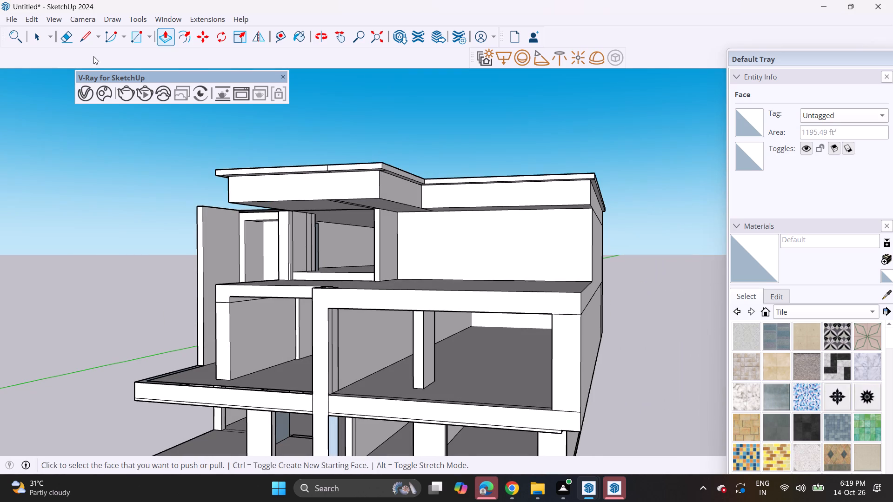
left_click_drag(130, 36, 143, 46)
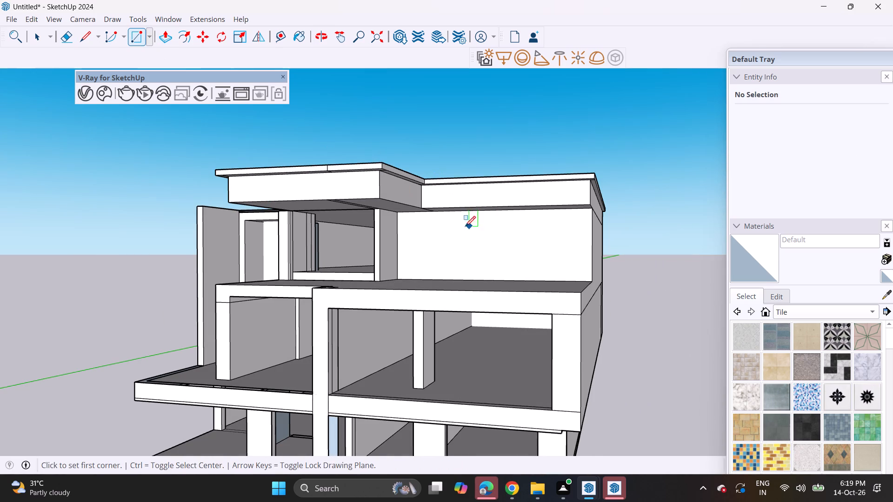
left_click(457, 225)
middle_click_drag(534, 263, 554, 268)
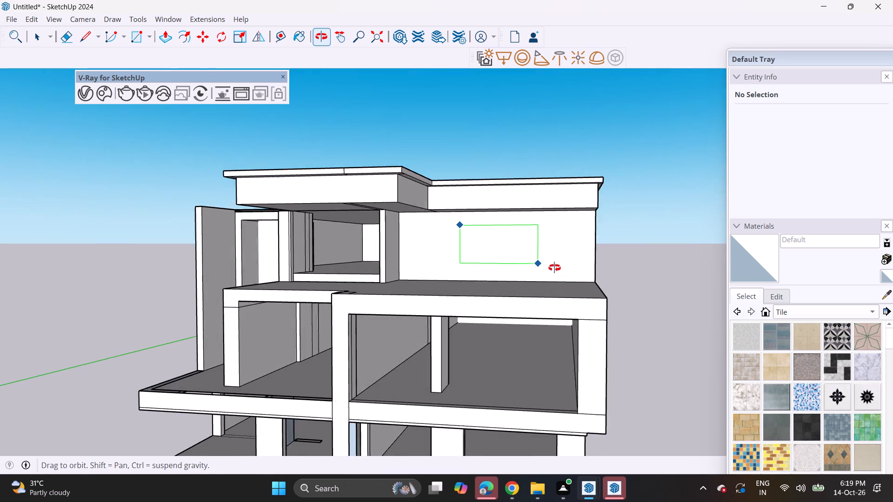
middle_click_drag(554, 268, 566, 265)
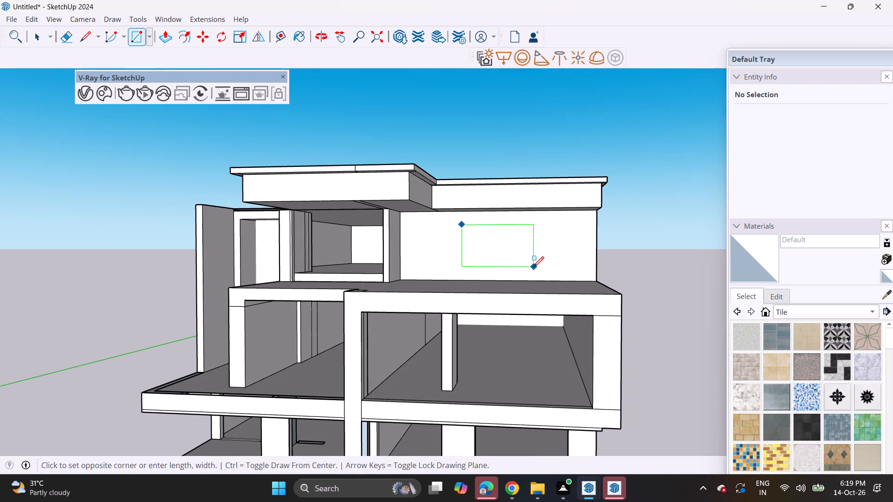
left_click(536, 267)
middle_click_drag(546, 262, 398, 284)
left_click(173, 41)
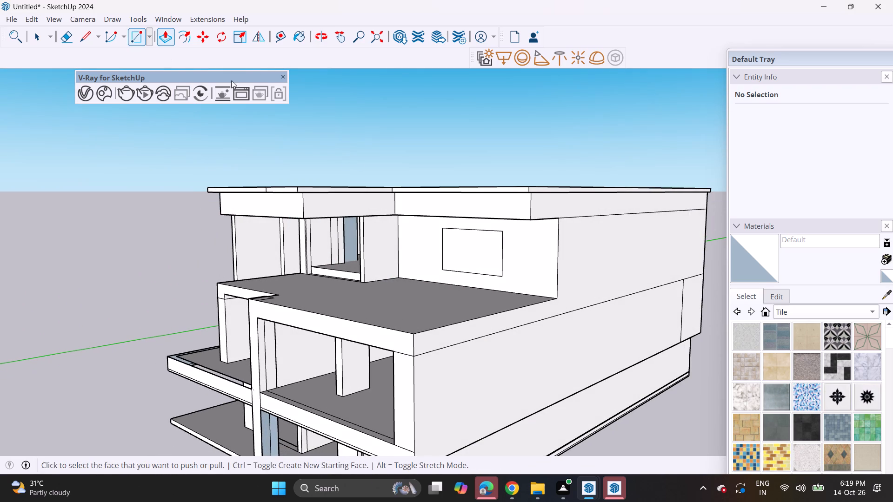
left_click(454, 247)
left_click(479, 233)
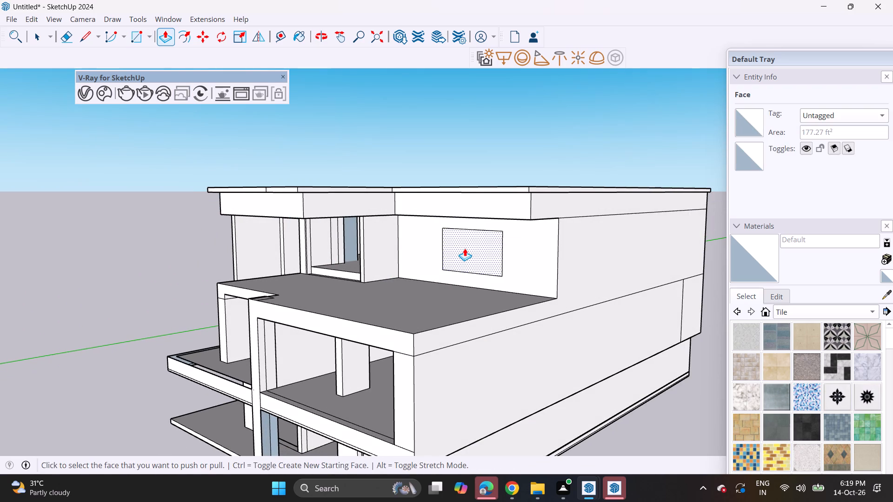
left_click(465, 248)
left_click(483, 240)
Push/Pull the top reveal of the recessed wall's window opening upward toward the roof overhang.
middle_click_drag(459, 257, 529, 234)
middle_click_drag(519, 234, 520, 288)
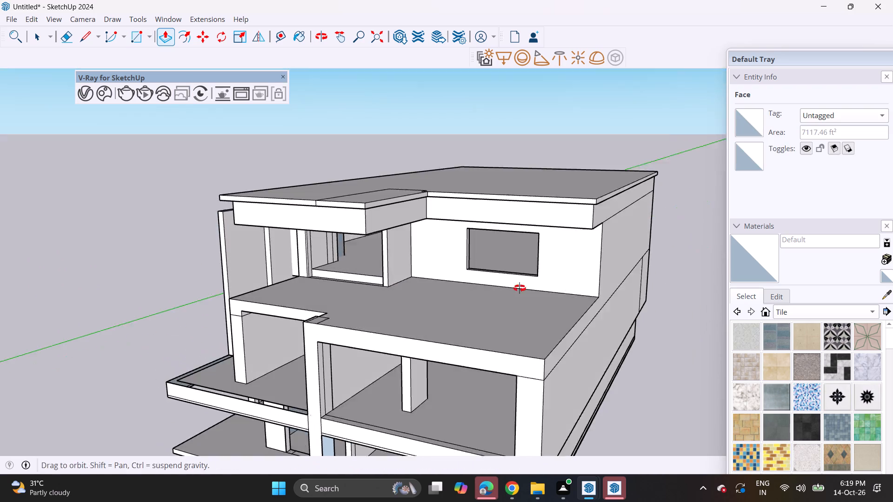
middle_click_drag(520, 288, 520, 290)
scroll(491, 255, "up", 7)
middle_click_drag(497, 231, 507, 163)
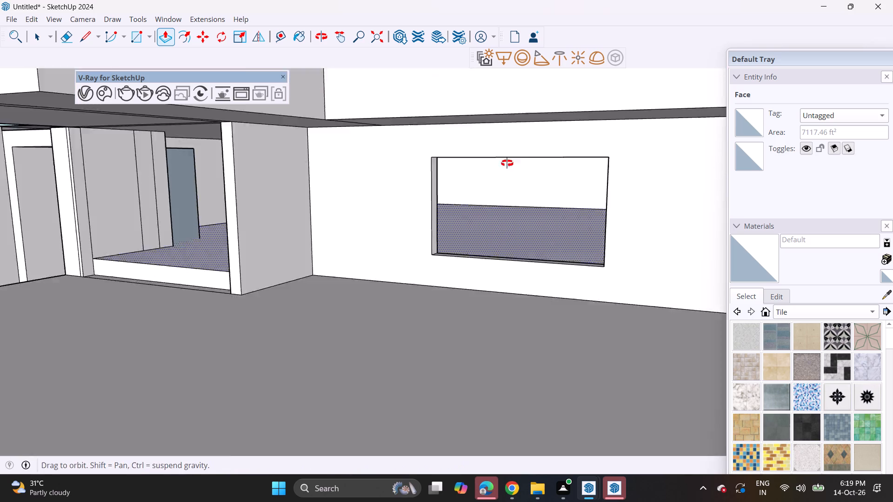
middle_click_drag(507, 163, 509, 143)
middle_click_drag(497, 140, 516, 286)
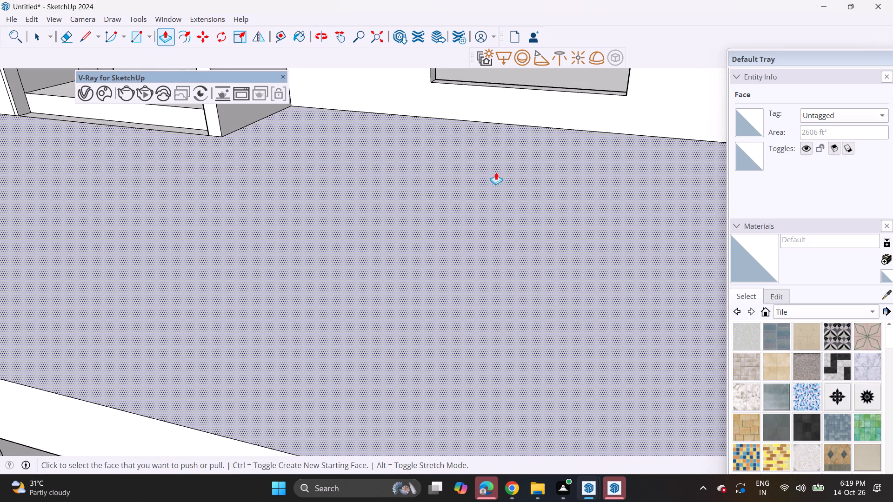
middle_click_drag(495, 169, 459, 349, "shift")
middle_click_drag(446, 307, 448, 223)
scroll(446, 281, "up", 1)
middle_click_drag(451, 169, 439, 321, "shift")
middle_click_drag(436, 322, 440, 277)
middle_click_drag(445, 337, 445, 323)
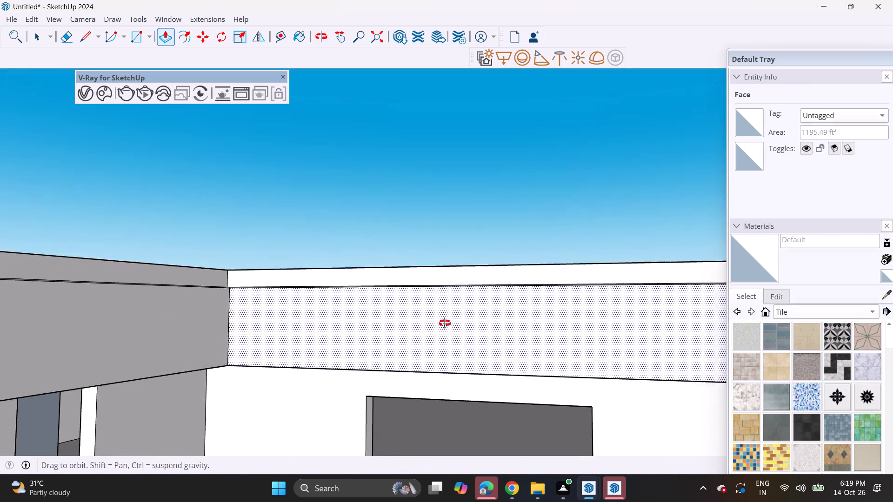
middle_click_drag(445, 323, 466, 225)
middle_click_drag(460, 379, 452, 252, "shift")
scroll(448, 230, "up", 1)
middle_click_drag(448, 230, 466, 368)
middle_click_drag(461, 290, 465, 305)
scroll(466, 270, "down", 20)
scroll(466, 270, "down", 1)
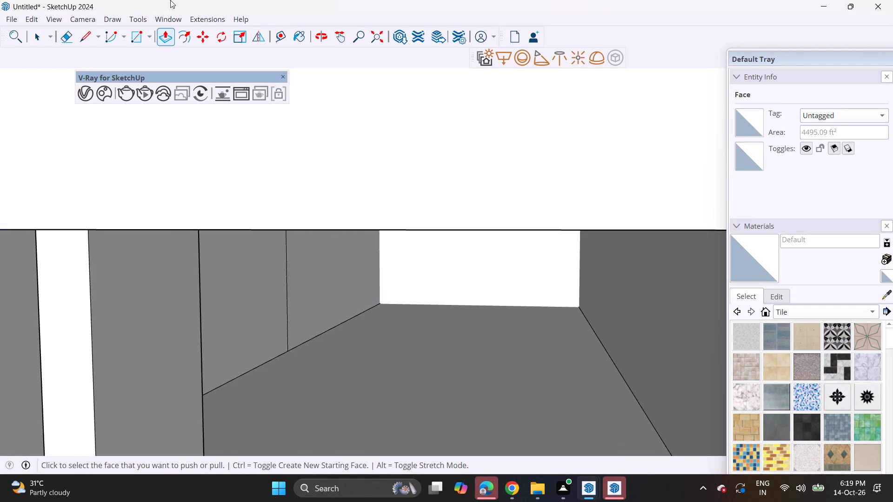
scroll(335, 334, "down", 3)
middle_click_drag(384, 184, 369, 280)
middle_click_drag(387, 337, 389, 325)
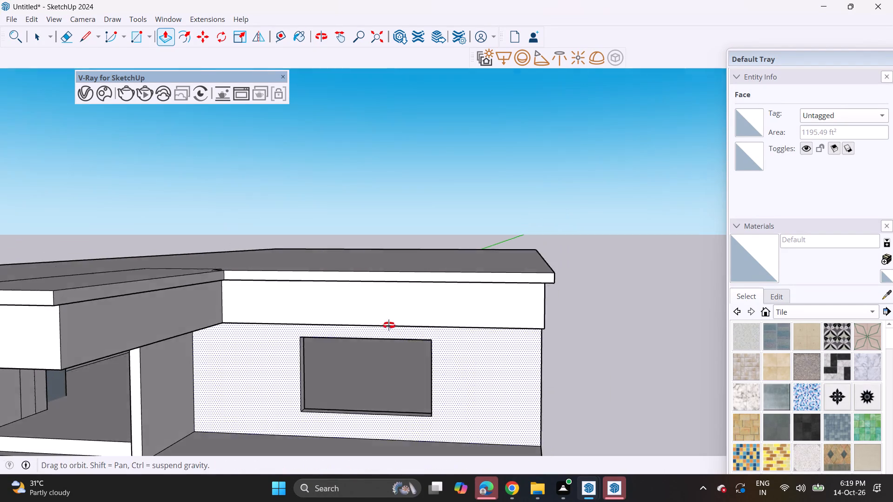
middle_click_drag(389, 325, 386, 299)
scroll(384, 314, "up", 6)
middle_click_drag(382, 329, 386, 314)
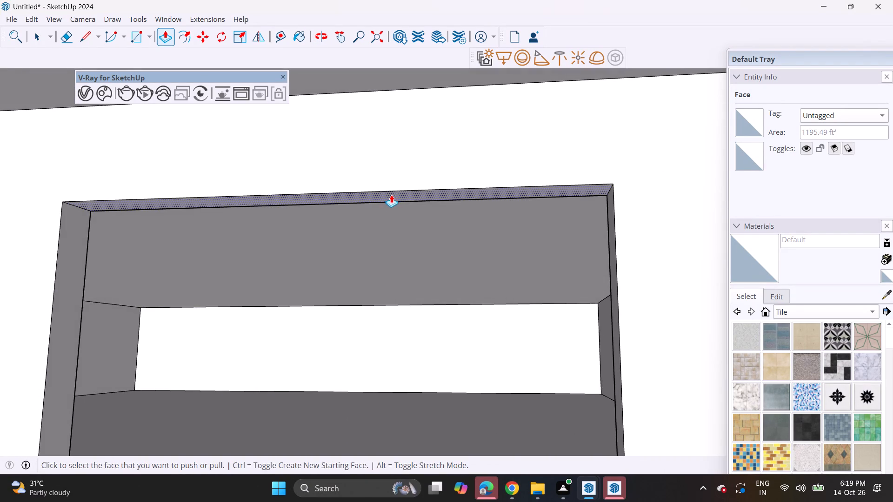
left_click(393, 198)
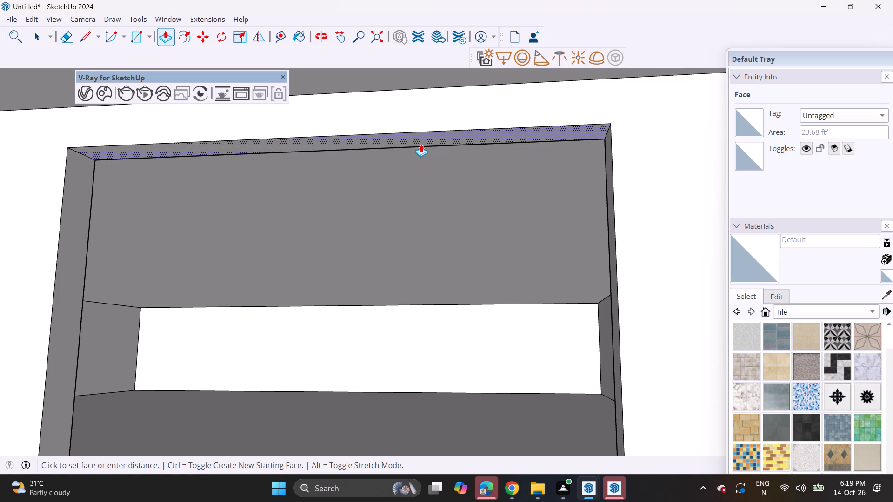
left_click(424, 137)
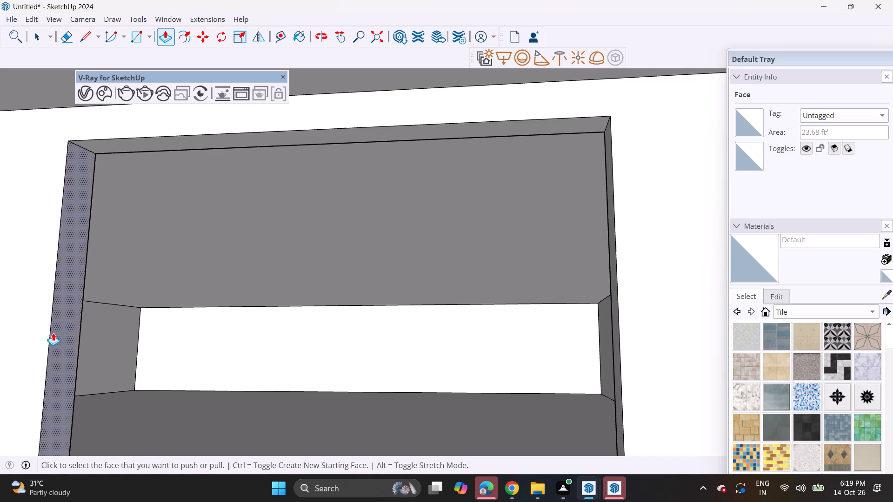
Push/Pull the recessed wall opening's side reveal nearest the projecting wall outward to widen the opening.
left_click(57, 336)
scroll(7, 322, "down", 9)
middle_click_drag(21, 317, 83, 324, "shift")
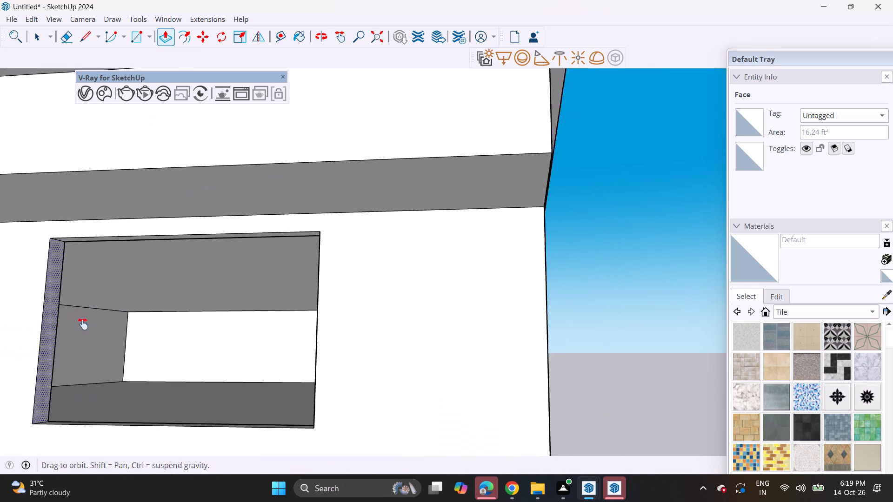
middle_click_drag(83, 324, 161, 296, "shift")
middle_click_drag(161, 296, 127, 368)
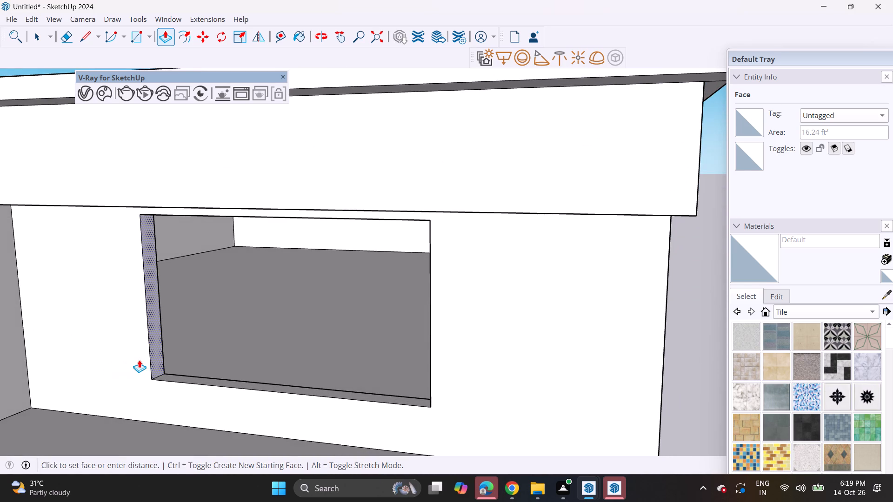
left_click(144, 359)
Push/Pull the bottom reveal of the recessed wall's window opening down in two pulls to just above the floor.
left_click(193, 379)
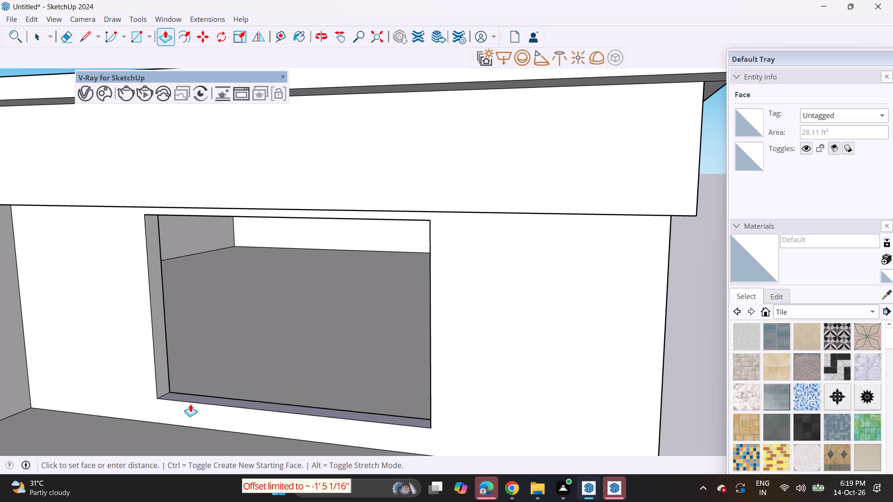
left_click(191, 411)
left_click(211, 398)
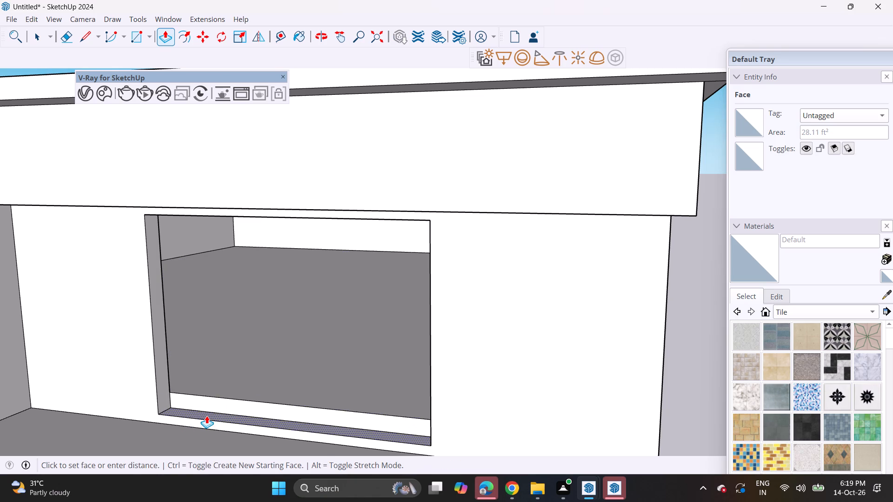
left_click(207, 413)
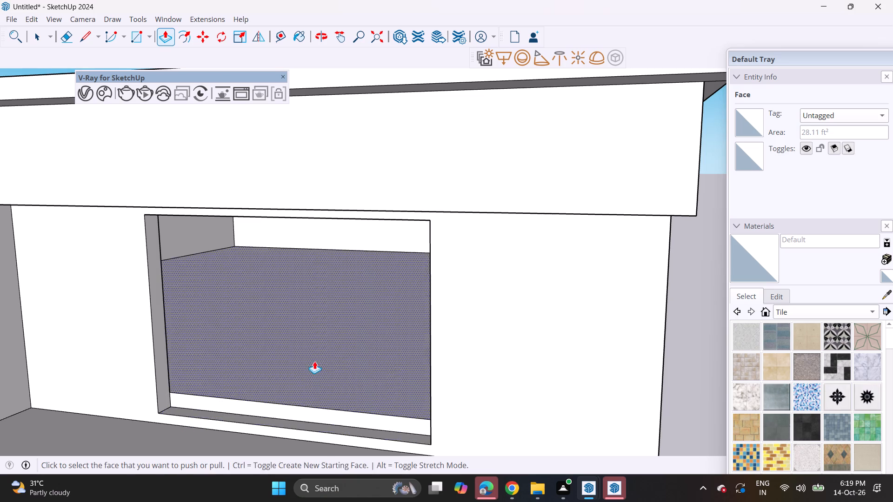
Push/Pull the recessed wall opening's outer side reveal outward to widen the opening toward the building's corner.
middle_click_drag(316, 362, 436, 350)
left_click(572, 395)
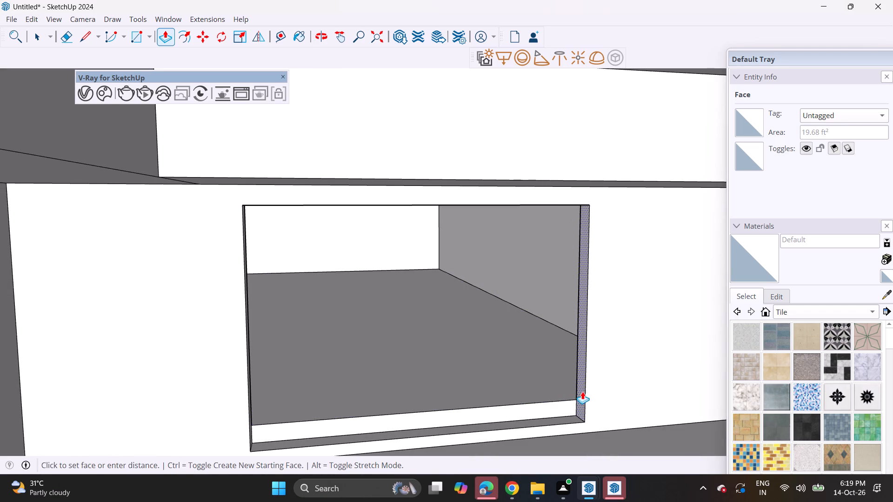
left_click(595, 388)
Push/Pull the projecting room's front-opening side reveal toward its corner and bring the interior side wall back in line with it.
middle_click_drag(605, 394, 525, 352)
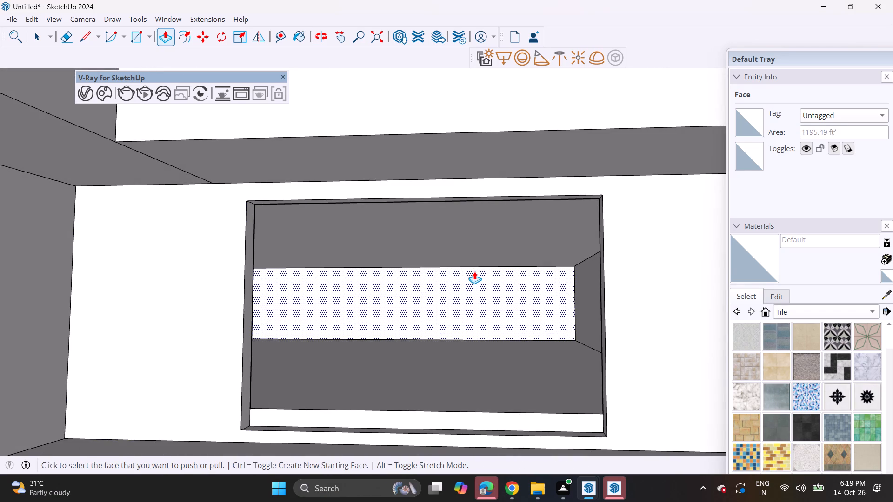
scroll(468, 269, "down", 8)
middle_click_drag(377, 268, 375, 269)
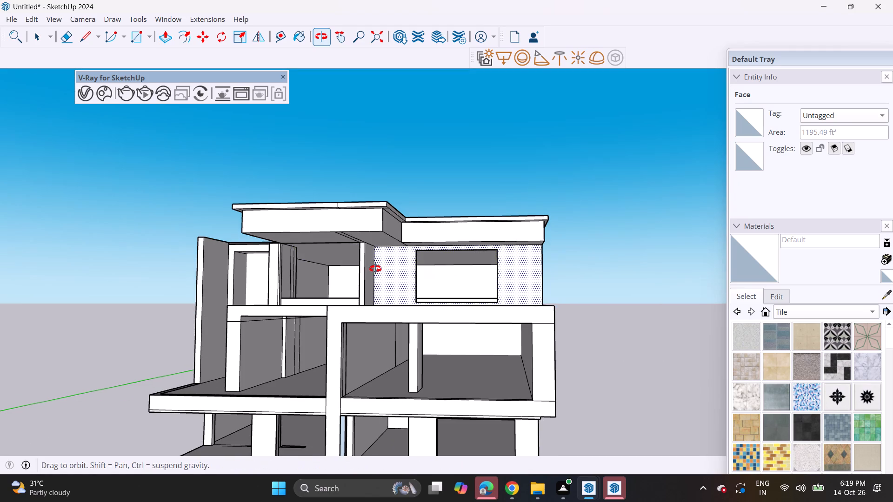
middle_click_drag(375, 269, 468, 264)
scroll(396, 271, "up", 6)
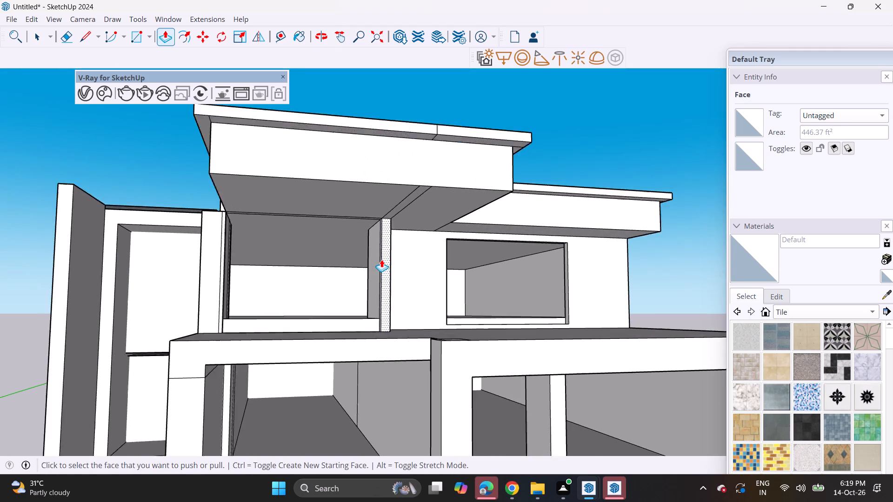
middle_click_drag(380, 259, 395, 294)
scroll(375, 293, "up", 4)
left_click(386, 292)
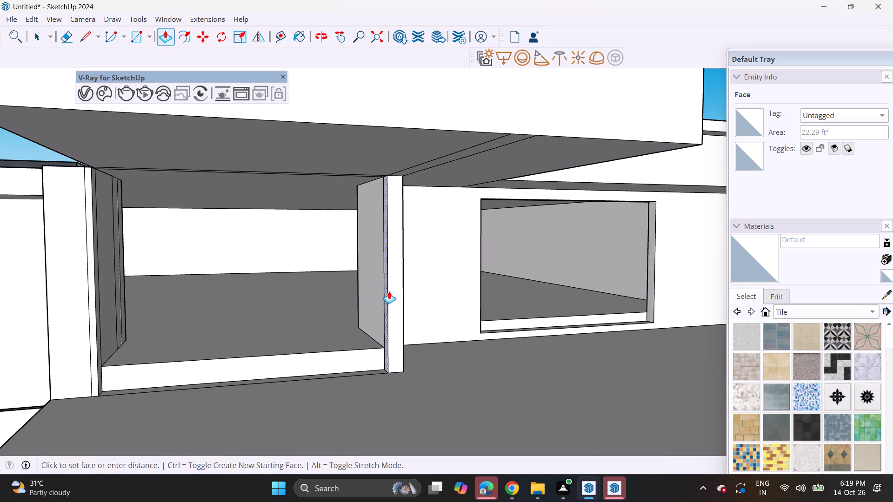
left_click(397, 289)
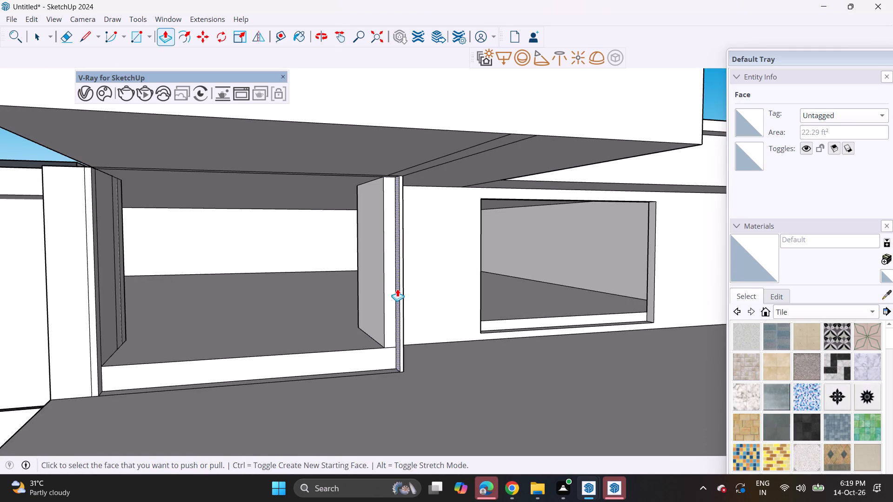
left_click(365, 292)
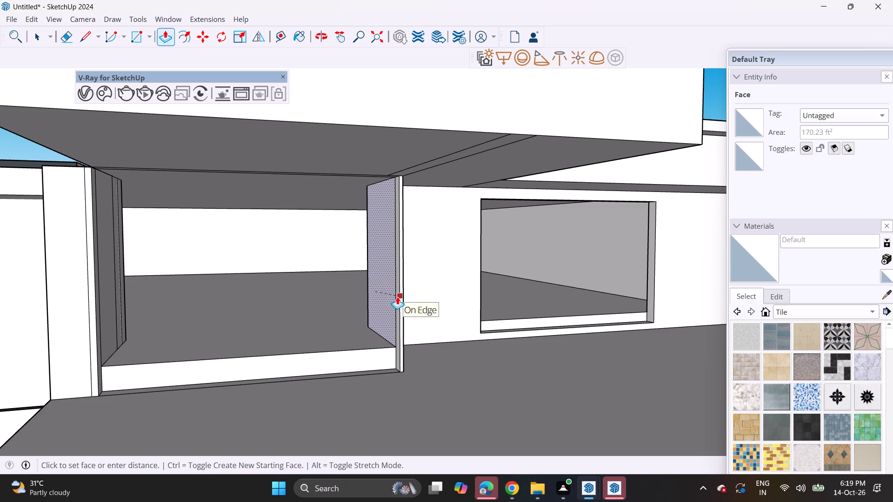
left_click(397, 297)
Push/Pull the upper-floor interior floor face down close to the sill level of the window openings.
left_click(362, 335)
left_click(364, 353)
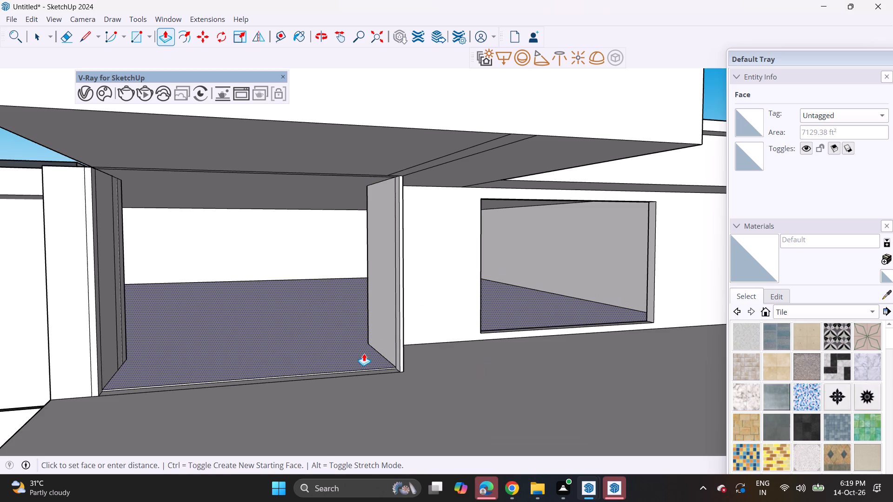
Examine the villa's front elevation on all three floors for remaining gaps and stray lines.
middle_click_drag(373, 367, 266, 341)
scroll(268, 323, "down", 3)
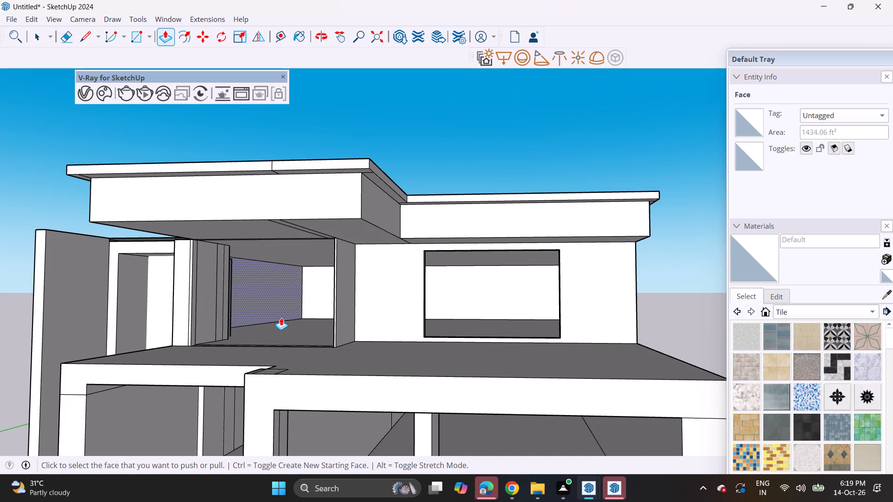
scroll(281, 317, "down", 2)
middle_click_drag(281, 317, 281, 281)
middle_click_drag(282, 280, 280, 275)
scroll(280, 275, "down", 2)
middle_click_drag(280, 275, 300, 234, "shift")
scroll(293, 229, "down", 4)
middle_click_drag(304, 255, 317, 278)
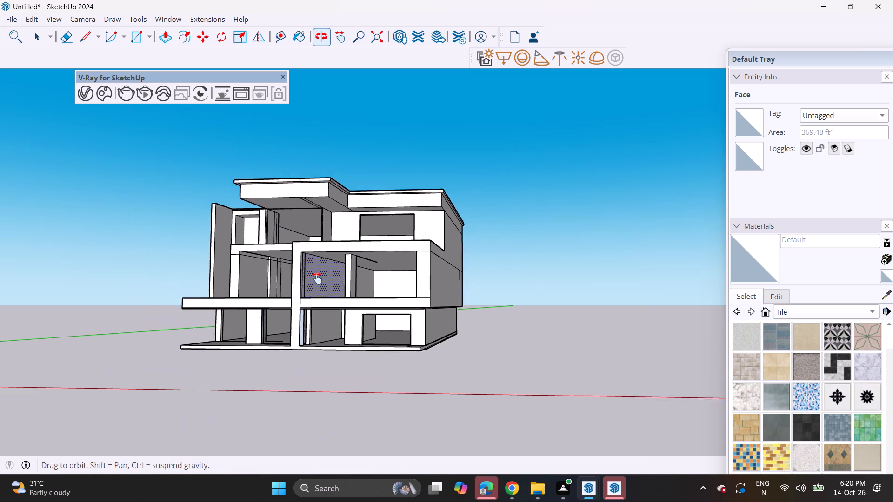
middle_click_drag(317, 278, 319, 283)
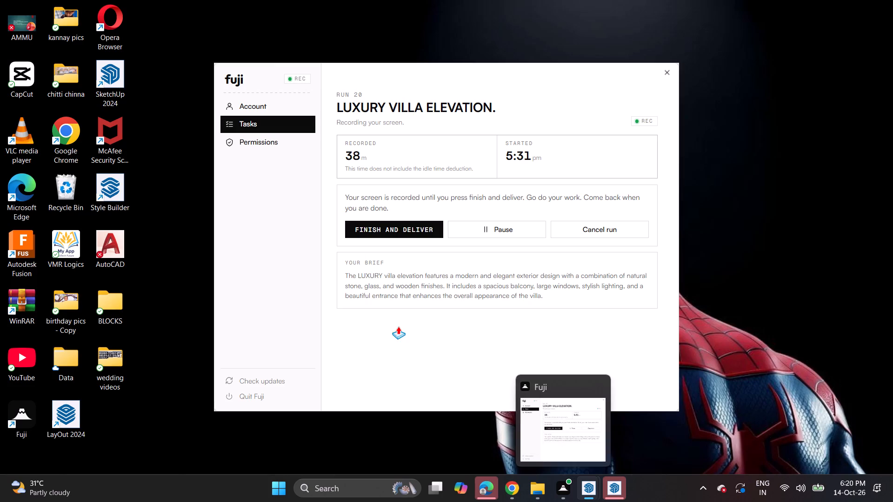
middle_click_drag(308, 300, 324, 311, "shift")
middle_click_drag(324, 311, 350, 306)
scroll(414, 362, "up", 2)
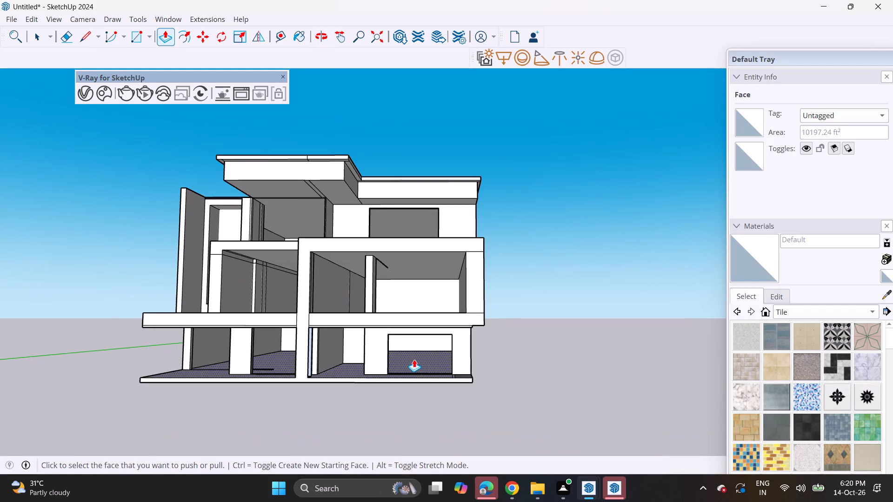
scroll(414, 359, "up", 6)
scroll(411, 357, "down", 6)
middle_click_drag(381, 339, 405, 361, "shift")
scroll(402, 357, "up", 1)
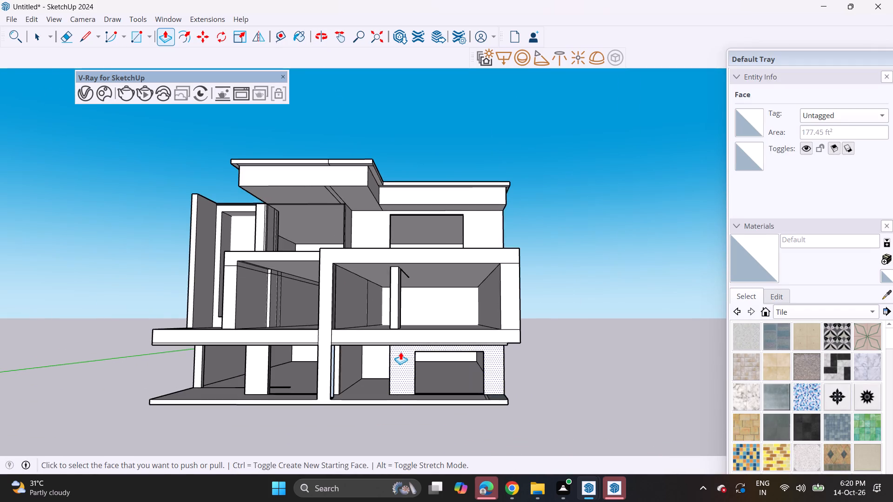
scroll(400, 352, "up", 2)
middle_click(400, 352)
middle_click_drag(400, 351, 436, 343)
scroll(437, 343, "up", 2)
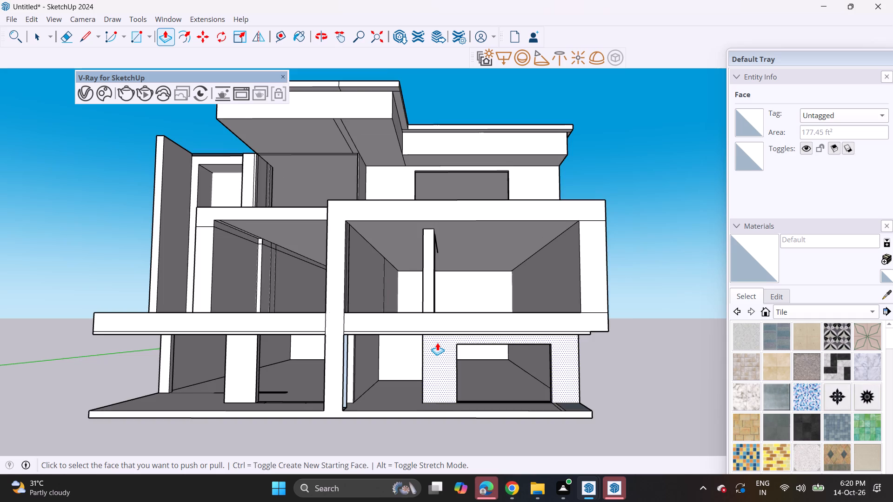
scroll(437, 343, "down", 3)
middle_click_drag(435, 337, 444, 337, "shift")
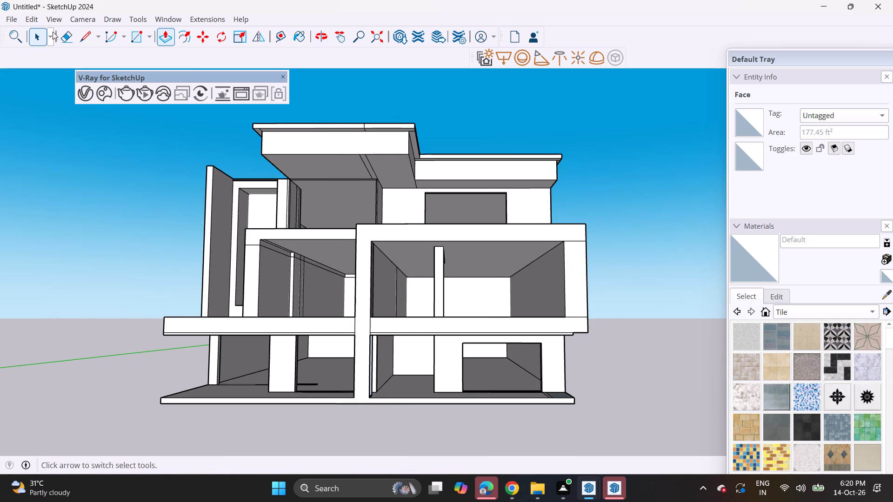
Erase the stray seam lines across the fascia and soffit of the projecting upper roof.
left_click_drag(66, 31, 67, 35)
left_click_drag(368, 164, 343, 163)
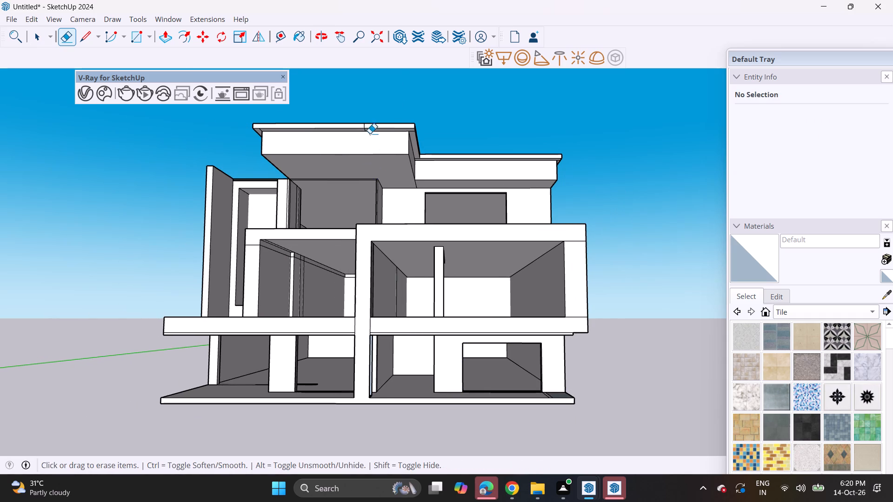
scroll(370, 132, "up", 13)
left_click(362, 123)
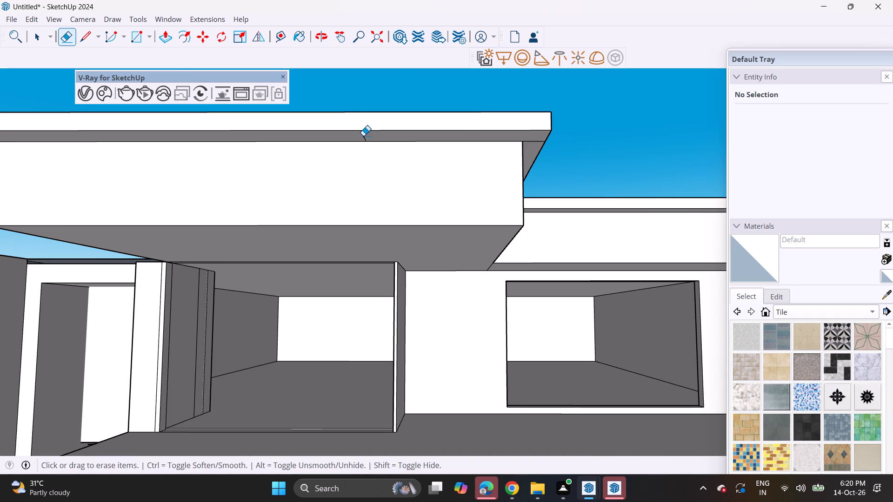
left_click(365, 137)
scroll(365, 138, "down", 3)
left_click(495, 140)
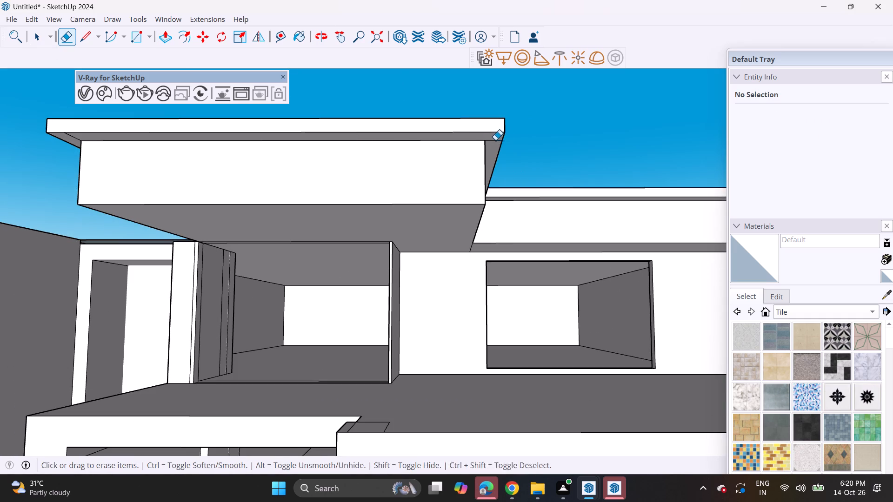
Push/Pull the underside of the side block's thin roof slab down 6" onto the framed wall below.
scroll(468, 156, "down", 8)
middle_click_drag(313, 191, 390, 265)
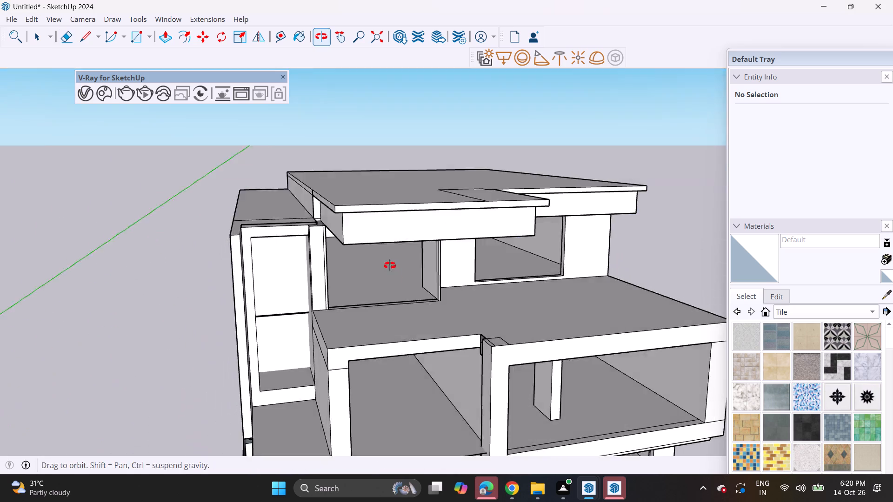
middle_click_drag(390, 265, 393, 297)
middle_click_drag(283, 256, 306, 265)
middle_click_drag(311, 249, 311, 229)
scroll(311, 245, "up", 2)
middle_click_drag(346, 242, 317, 195)
scroll(320, 204, "up", 2)
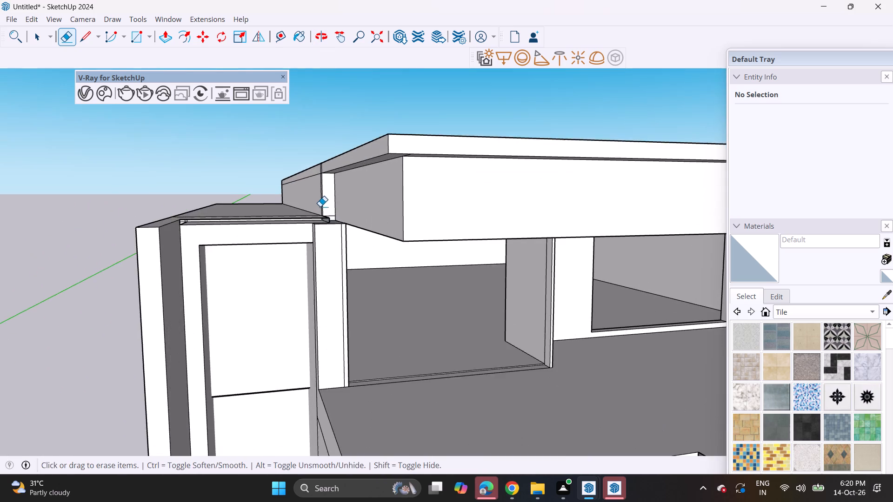
scroll(320, 206, "up", 9)
middle_click_drag(334, 230, 333, 240)
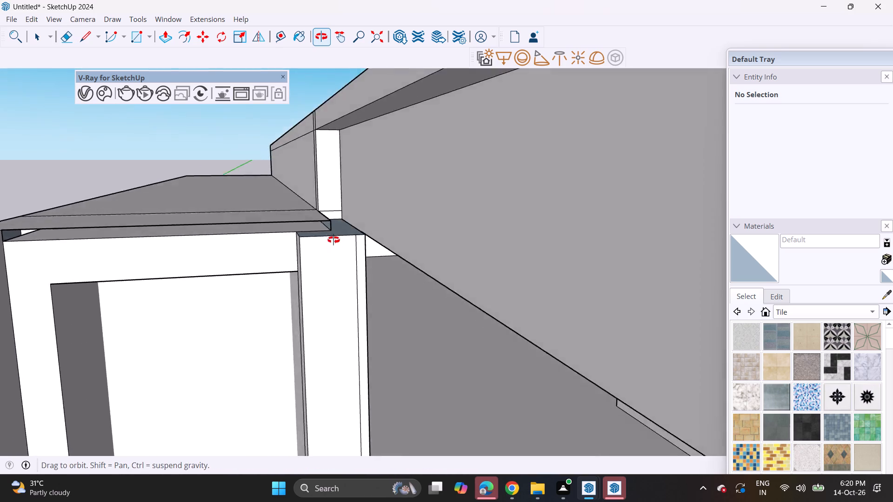
middle_click_drag(333, 240, 337, 196)
left_click_drag(163, 28, 167, 34)
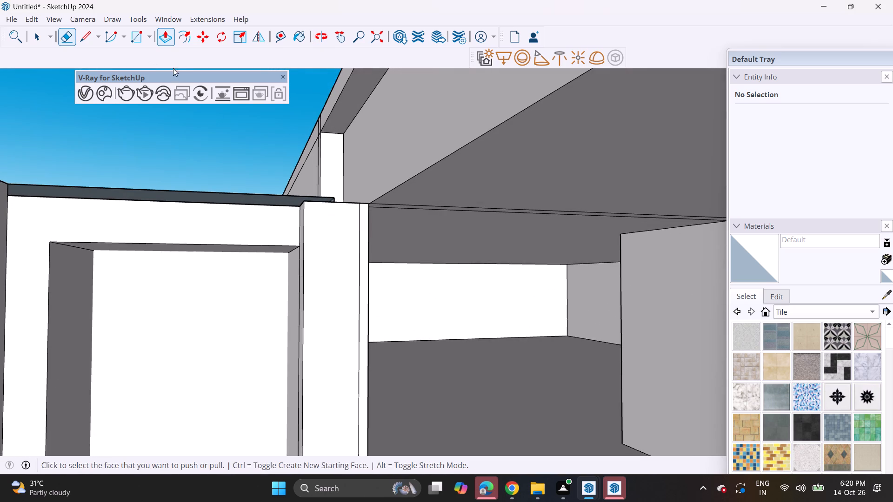
left_click(182, 198)
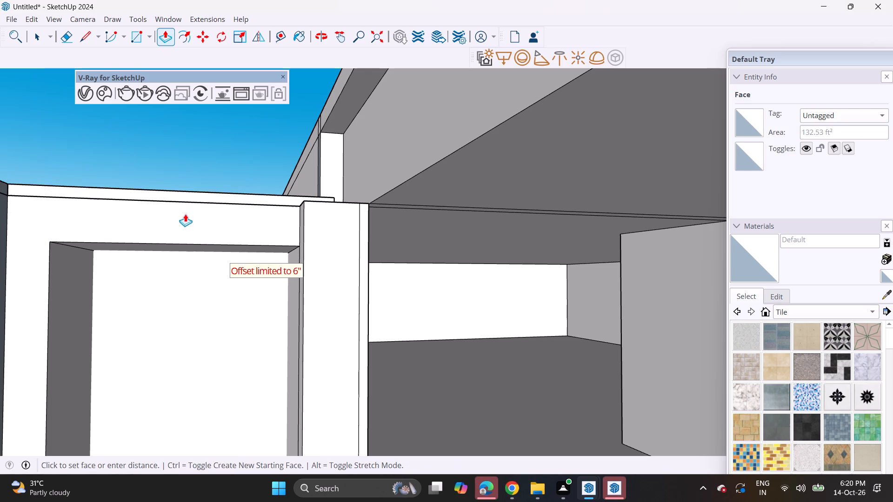
left_click(186, 214)
Push/Pull the ceiling face above the ground floor downward, close to the bottom of the front edge beam.
scroll(173, 201, "down", 6)
middle_click_drag(159, 191, 251, 195)
middle_click_drag(149, 190, 112, 217)
scroll(113, 221, "down", 9)
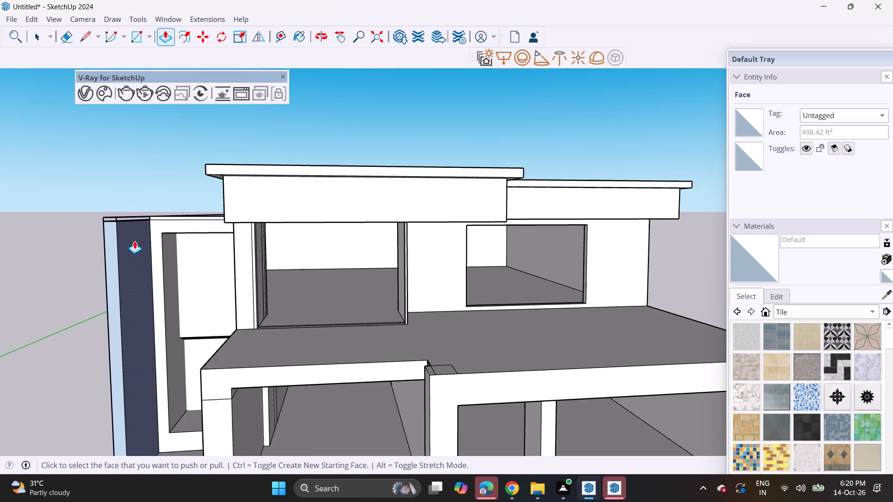
middle_click_drag(134, 246, 183, 97, "shift")
middle_click_drag(190, 126, 194, 183)
middle_click_drag(176, 300, 216, 267)
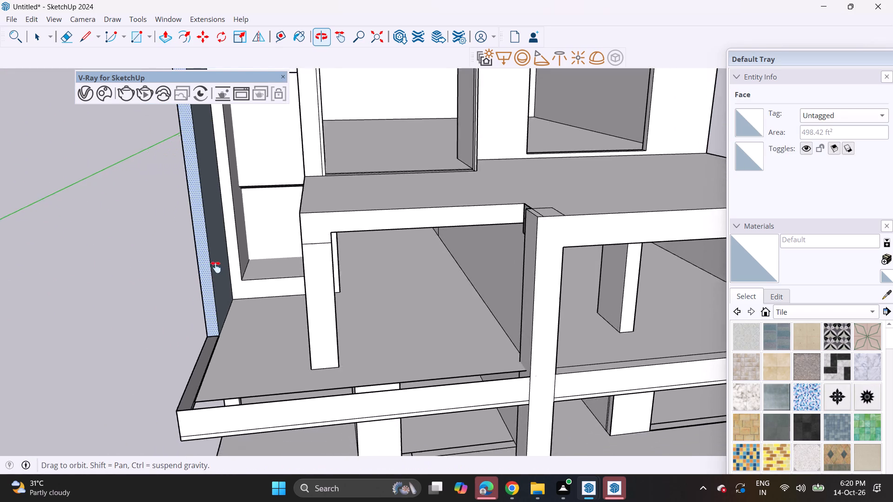
middle_click_drag(216, 267, 270, 173)
middle_click_drag(272, 176, 247, 31)
left_click(471, 218)
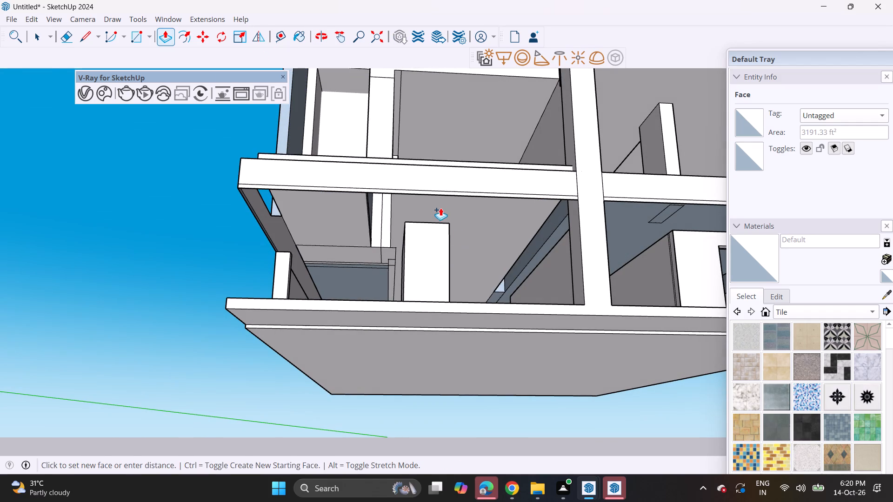
left_click(442, 196)
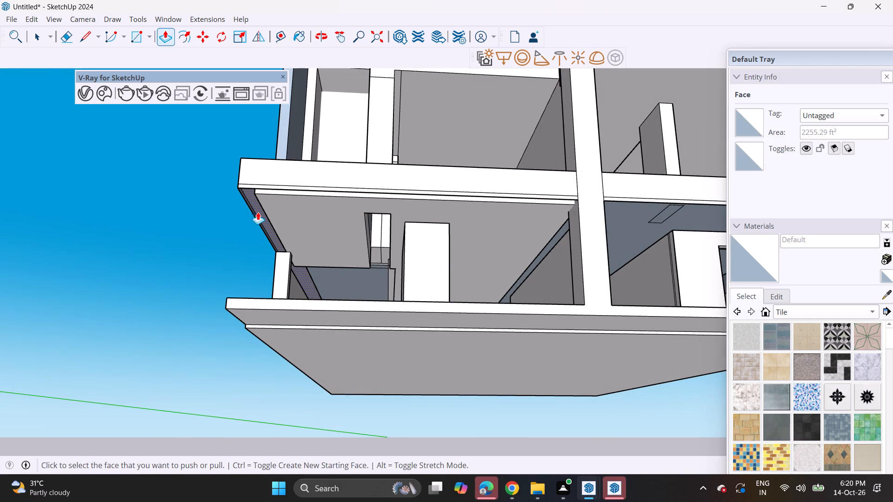
Push/Pull the inner face of the first-floor side edge beam inward to align with the ground-floor side wall's edge.
left_click(258, 212)
middle_click_drag(263, 209, 302, 219)
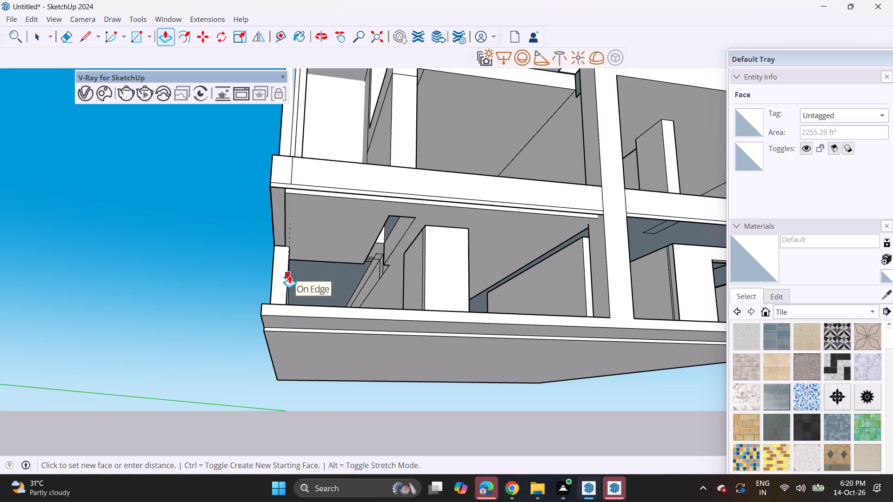
left_click(289, 275)
Push/Pull the corner patch of the ground-floor base slab level with the surrounding floor.
middle_click_drag(318, 215, 223, 324)
scroll(260, 244, "down", 3)
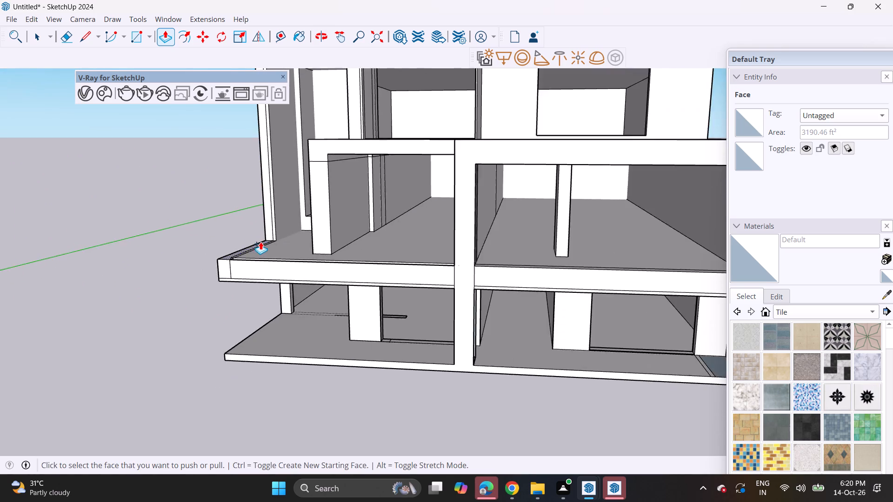
scroll(260, 242, "down", 6)
middle_click_drag(295, 222, 276, 257)
middle_click_drag(276, 257, 287, 251)
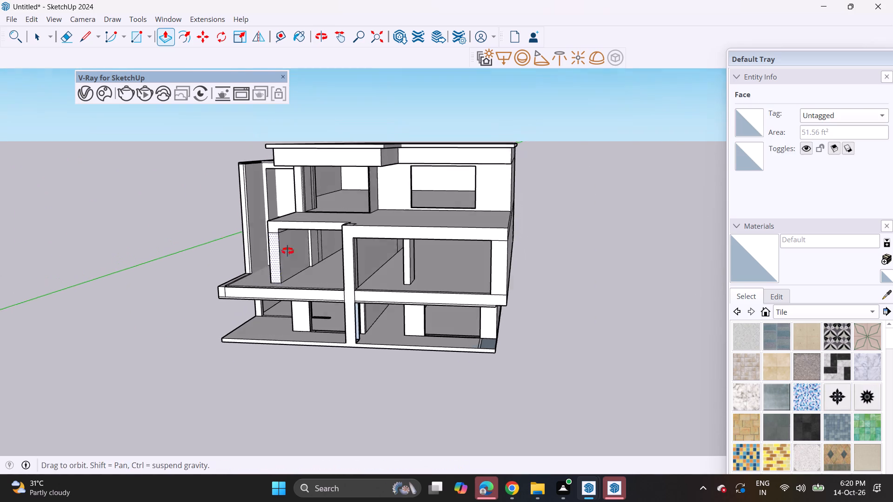
middle_click_drag(287, 251, 300, 247)
scroll(503, 325, "up", 16)
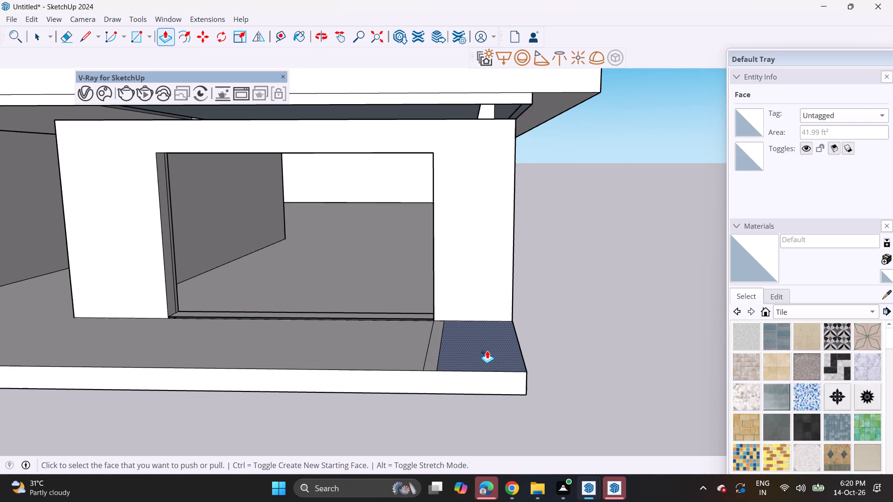
left_click(487, 350)
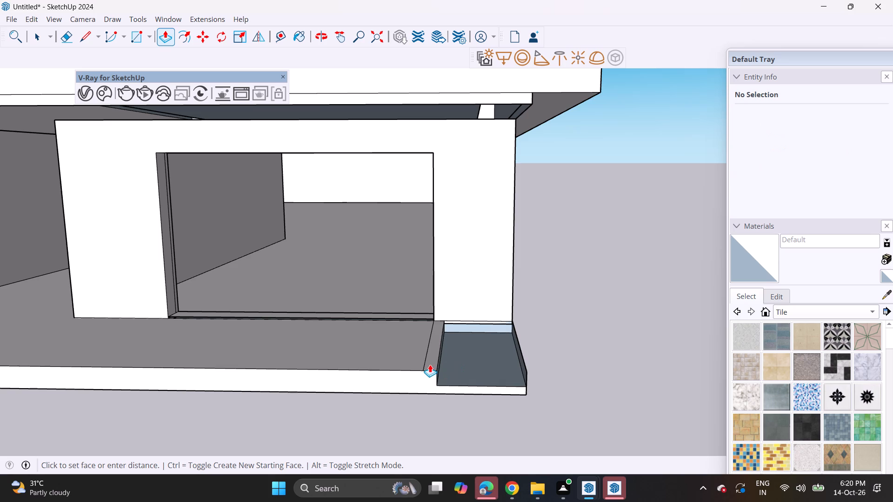
left_click(441, 358)
left_click(467, 349)
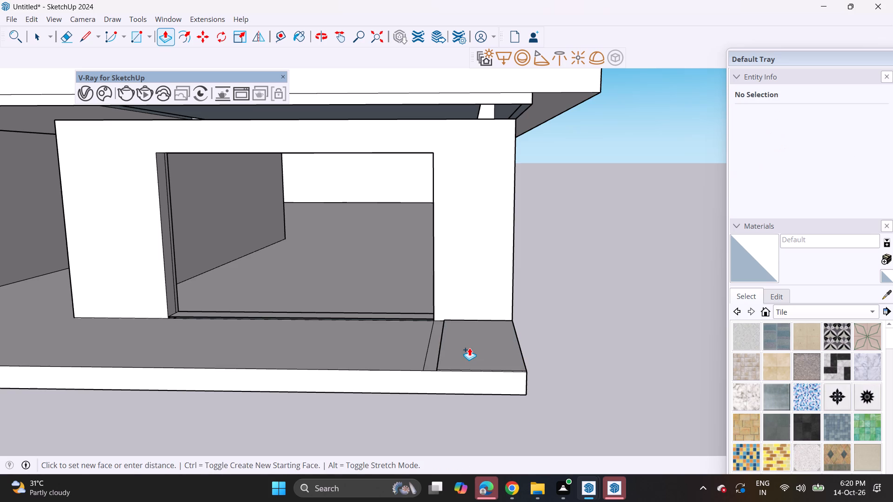
left_click(469, 348)
Push/Pull the narrow recessed face beside the central front column at ground-floor level until it aligns with the column's edge.
scroll(385, 321, "down", 12)
middle_click_drag(356, 287, 402, 328, "shift")
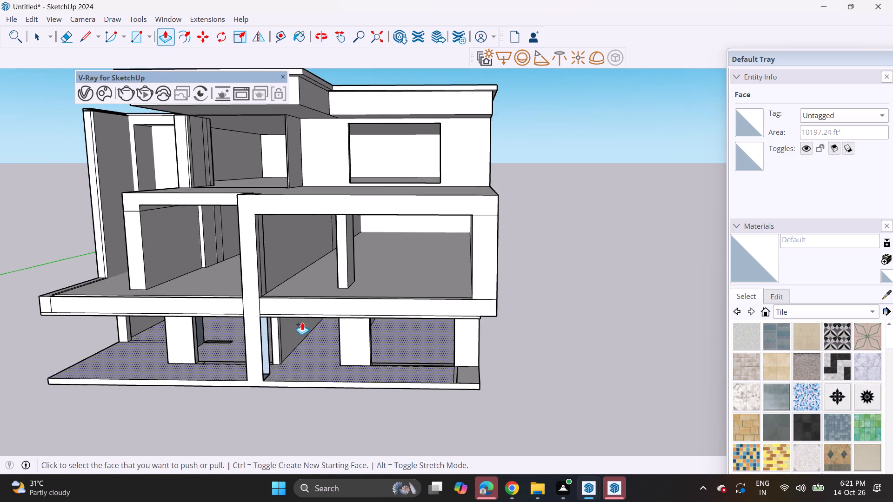
middle_click_drag(301, 322, 256, 316)
scroll(256, 316, "up", 9)
left_click(242, 341)
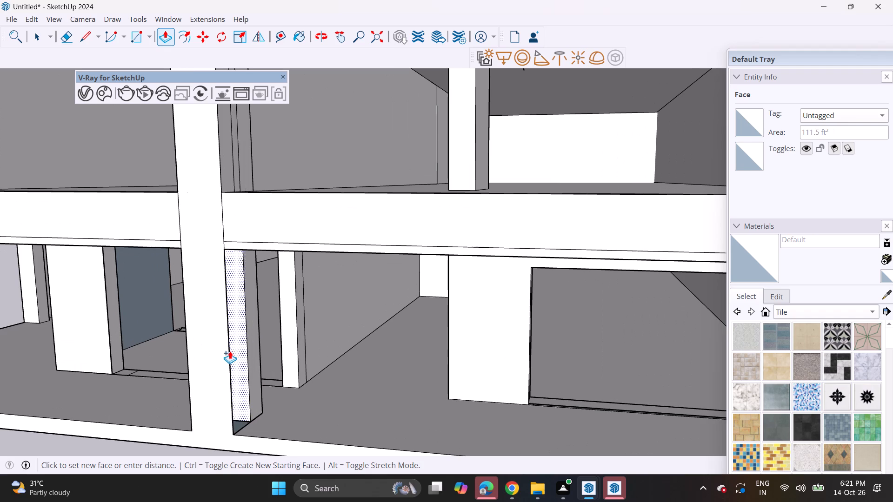
left_click(214, 363)
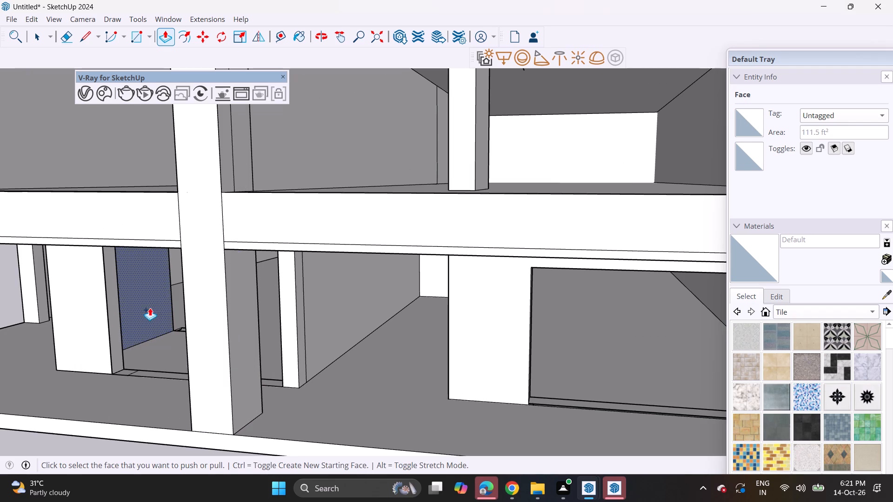
Push/Pull the blue-shaded inner wall face behind the ground-floor front opening by a small amount.
left_click(150, 308)
left_click(144, 314)
Push/Pull the ground-floor ceiling face beside the central column by a small amount.
middle_click_drag(173, 318, 263, 282)
scroll(260, 271, "down", 4)
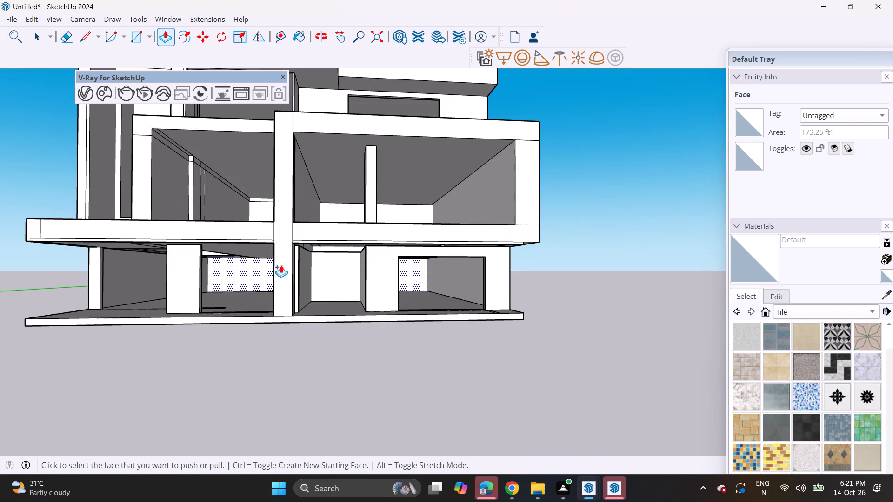
middle_click_drag(311, 270, 314, 229)
scroll(325, 238, "up", 3)
left_click(340, 229)
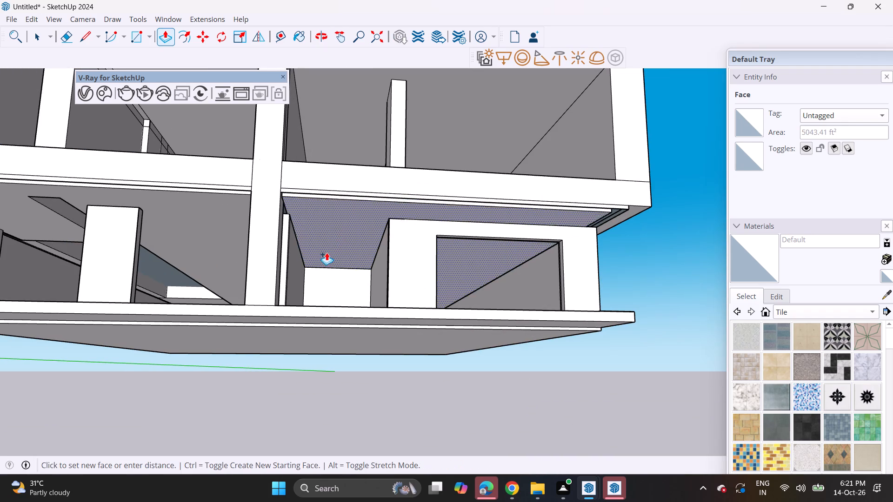
left_click(295, 233)
Push/Pull the blue inner face at the outer end of the ground-floor ceiling across to the central column, filling the recess.
middle_click_drag(456, 264, 392, 251)
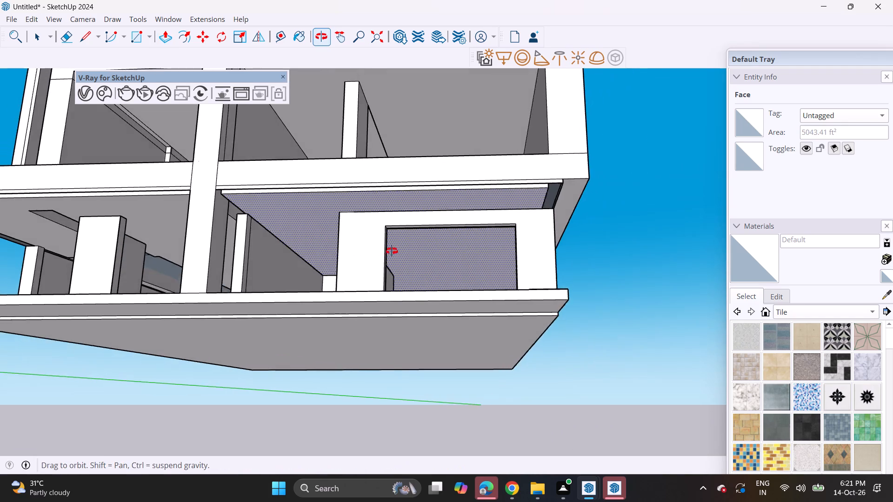
middle_click_drag(392, 251, 386, 252)
middle_click_drag(526, 210, 576, 208)
scroll(569, 203, "up", 4)
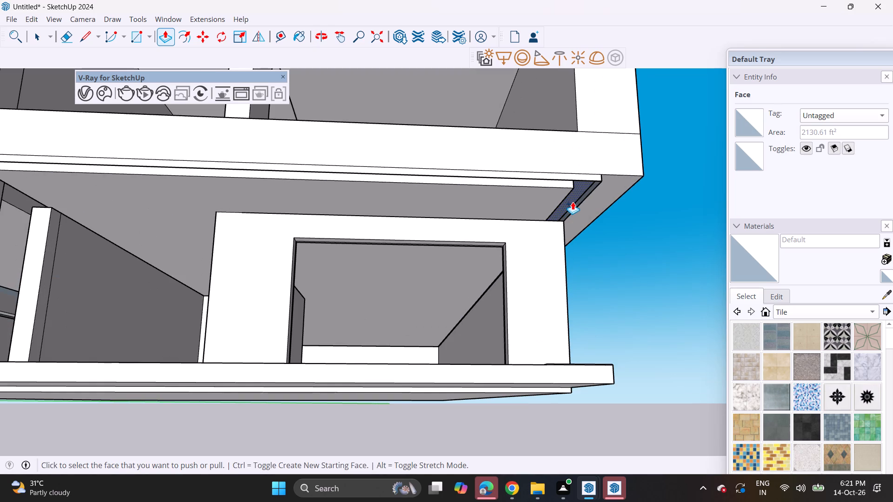
left_click(574, 207)
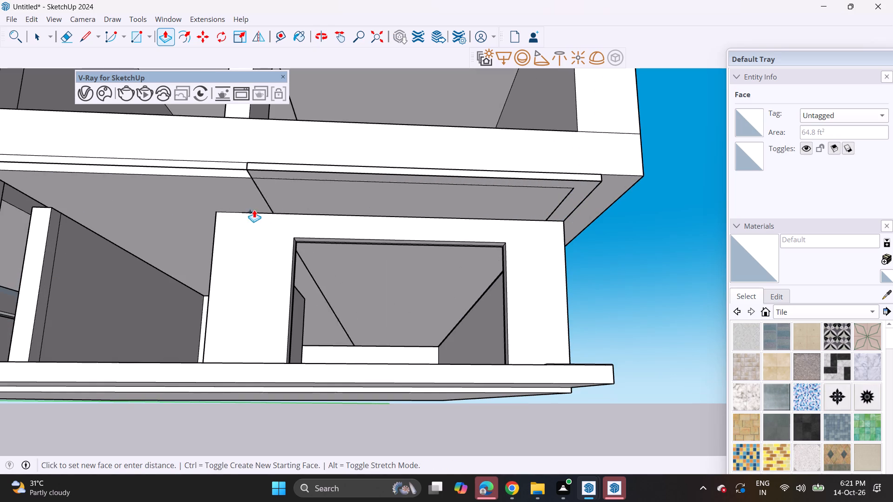
middle_click_drag(119, 221, 197, 216, "ctrl")
middle_click_drag(149, 213, 259, 227, "shift")
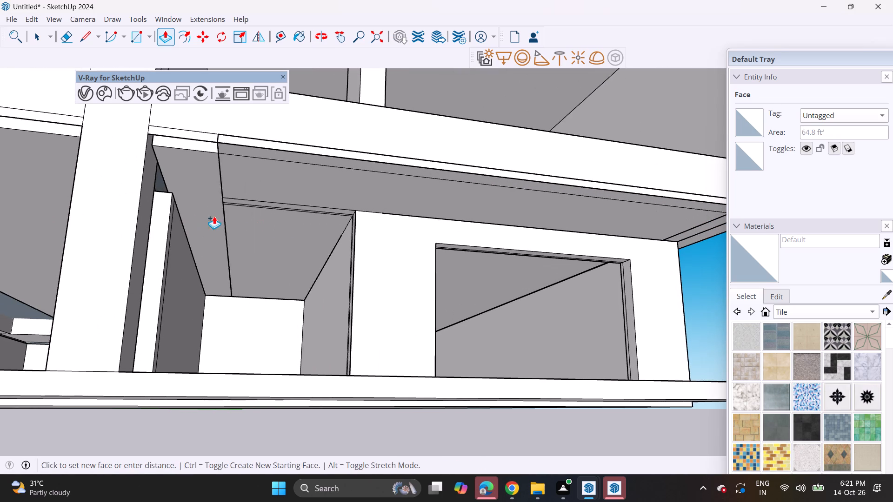
left_click(150, 192)
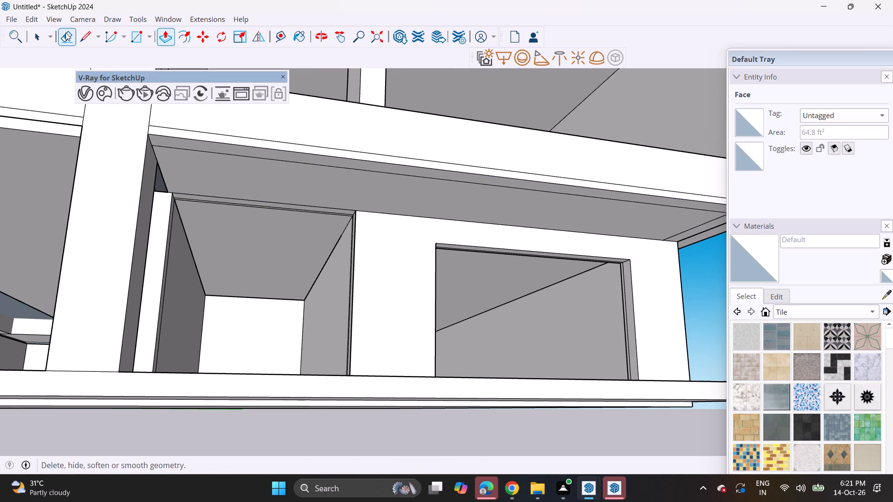
Erase the stray seam edges along the ground-floor ceiling just behind the front beam, undoing the stroke that removes the ceiling face.
left_click_drag(66, 33, 72, 39)
left_click_drag(251, 148, 252, 159)
key("ctrl+z")
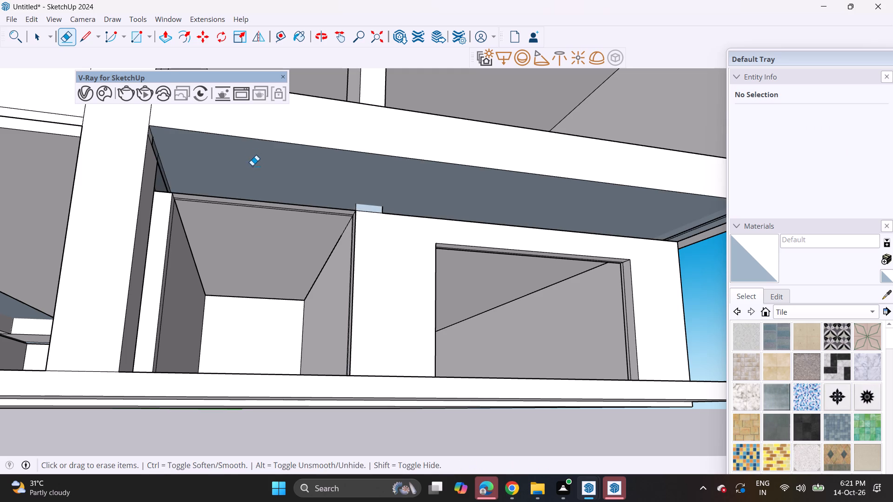
left_click_drag(256, 157, 257, 169)
left_click_drag(256, 183, 253, 216)
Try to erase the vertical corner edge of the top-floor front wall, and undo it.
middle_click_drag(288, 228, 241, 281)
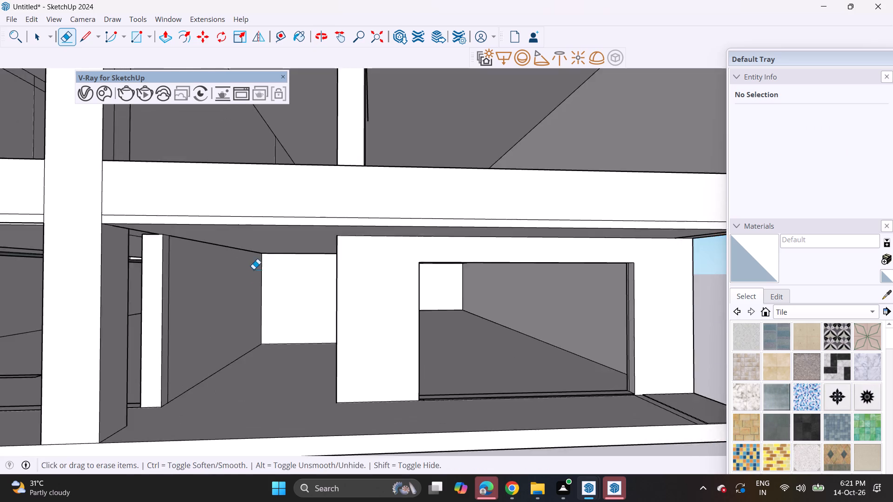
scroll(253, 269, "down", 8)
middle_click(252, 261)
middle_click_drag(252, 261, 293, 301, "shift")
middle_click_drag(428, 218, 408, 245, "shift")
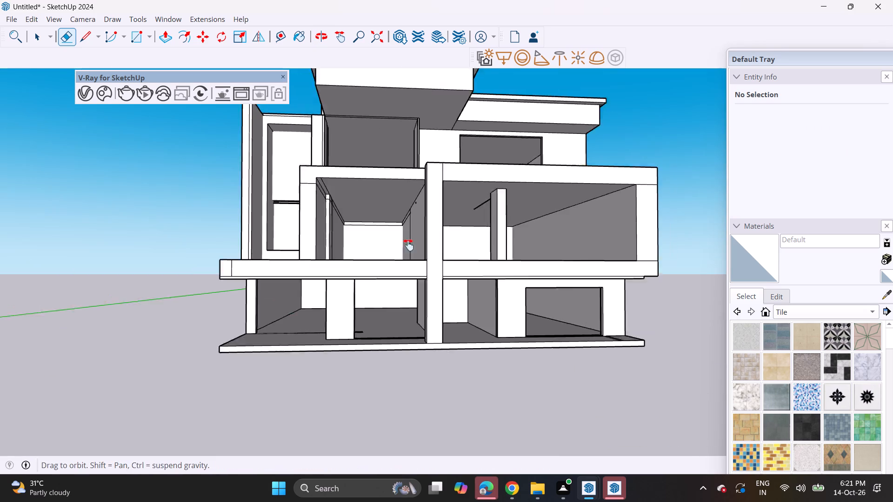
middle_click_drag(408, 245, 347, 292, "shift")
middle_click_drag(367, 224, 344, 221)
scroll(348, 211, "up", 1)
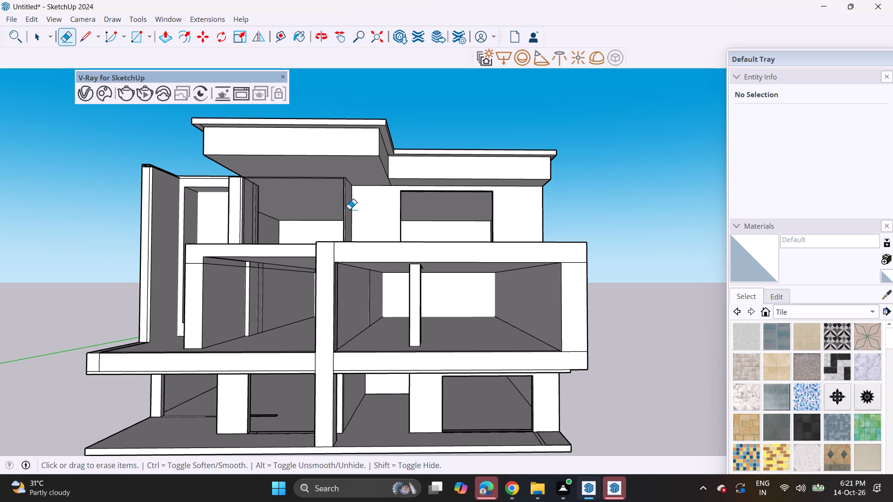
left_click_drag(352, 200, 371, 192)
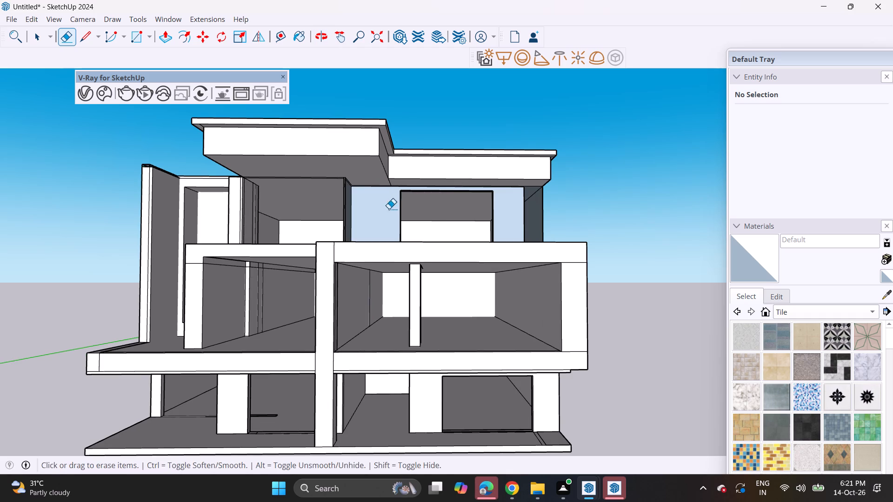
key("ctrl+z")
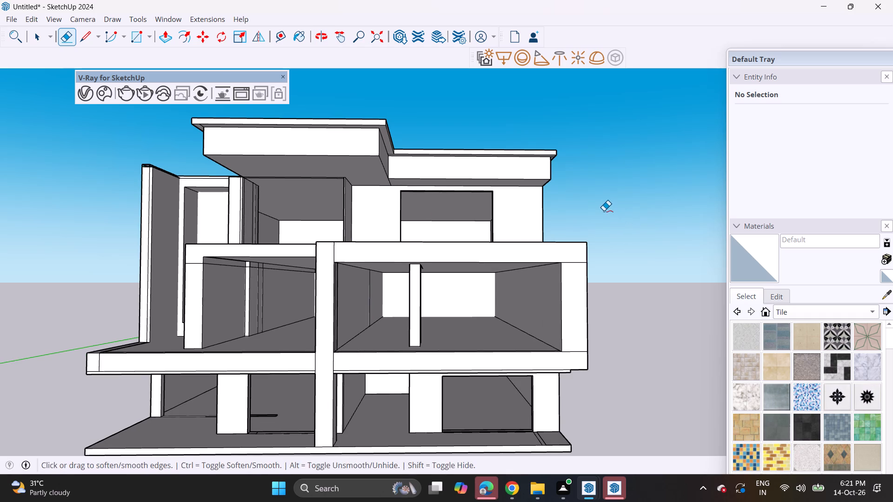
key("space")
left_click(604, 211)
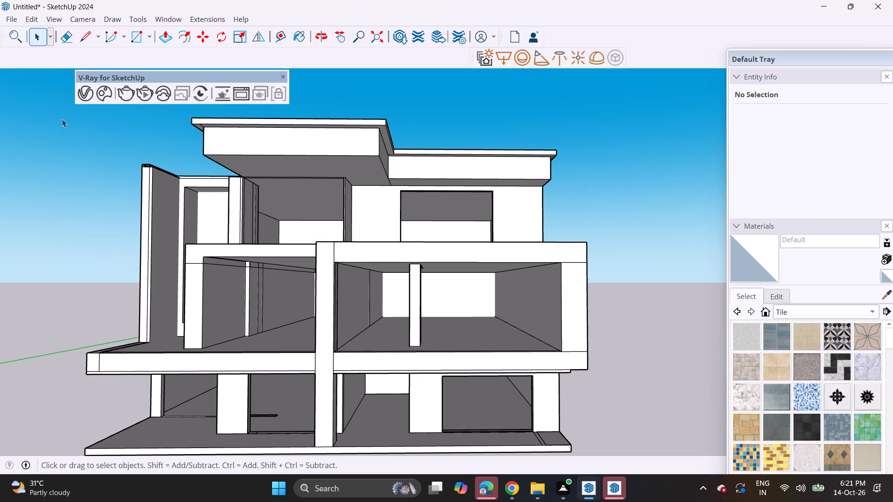
Import the 1st+fl+bedroom model from the Downloads folder and place it on the first floor.
left_click(8, 21)
left_click(34, 188)
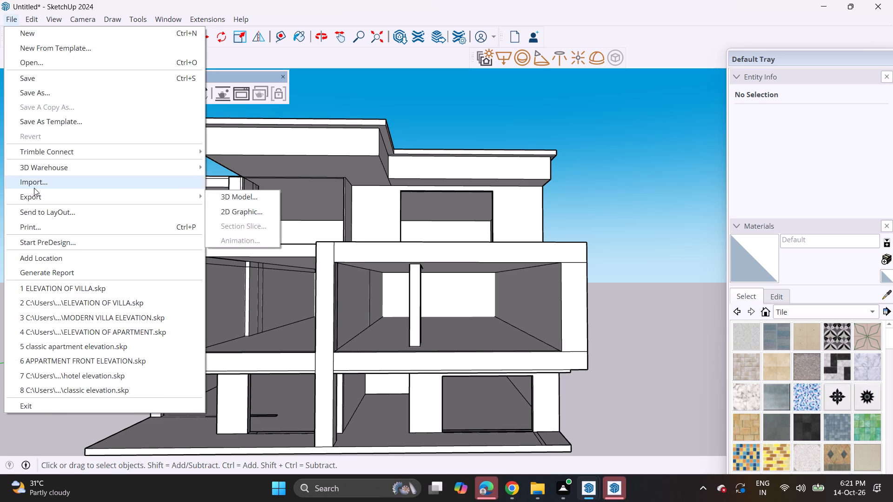
scroll(256, 163, "down", 3)
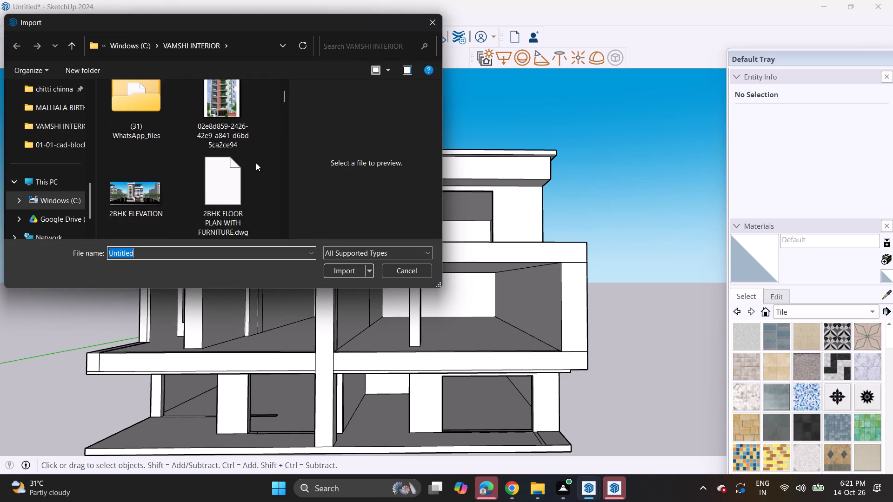
scroll(256, 163, "down", 5)
scroll(47, 153, "up", 2)
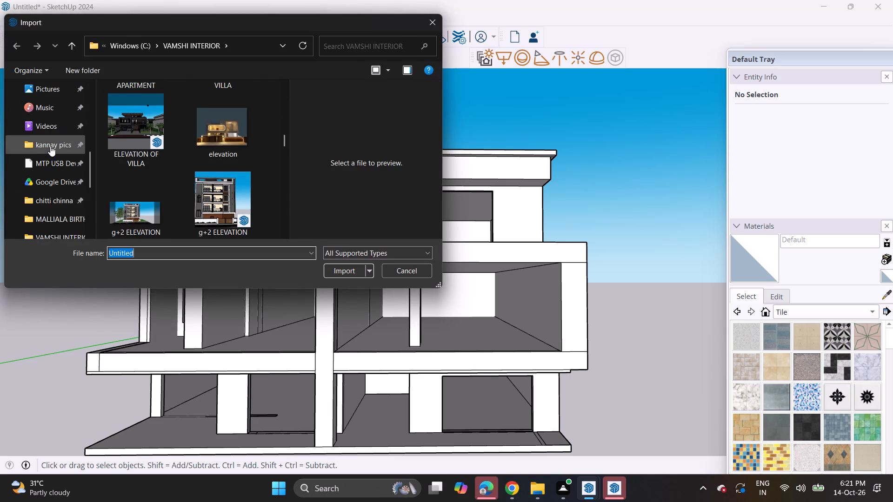
scroll(52, 145, "up", 3)
scroll(56, 148, "down", 1)
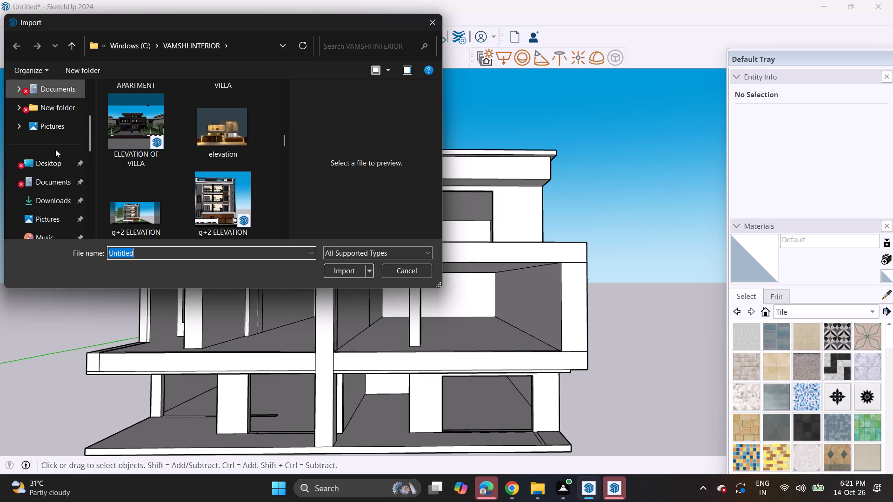
left_click(48, 202)
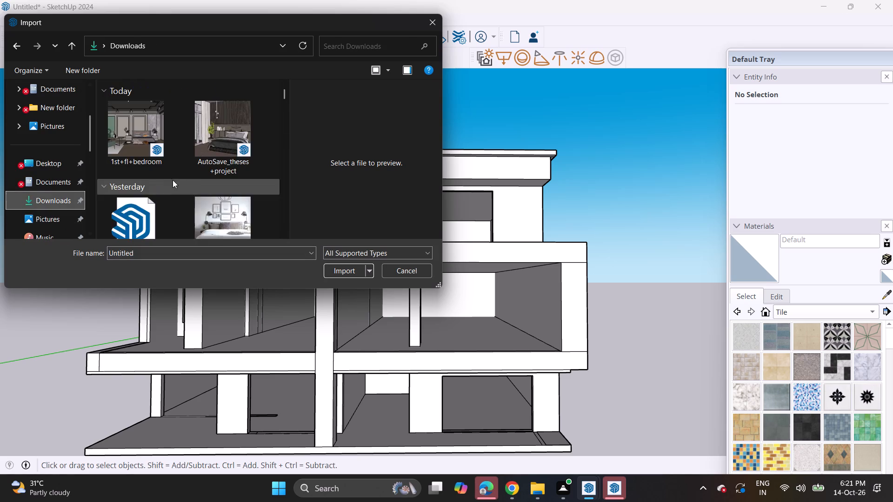
scroll(186, 171, "down", 1)
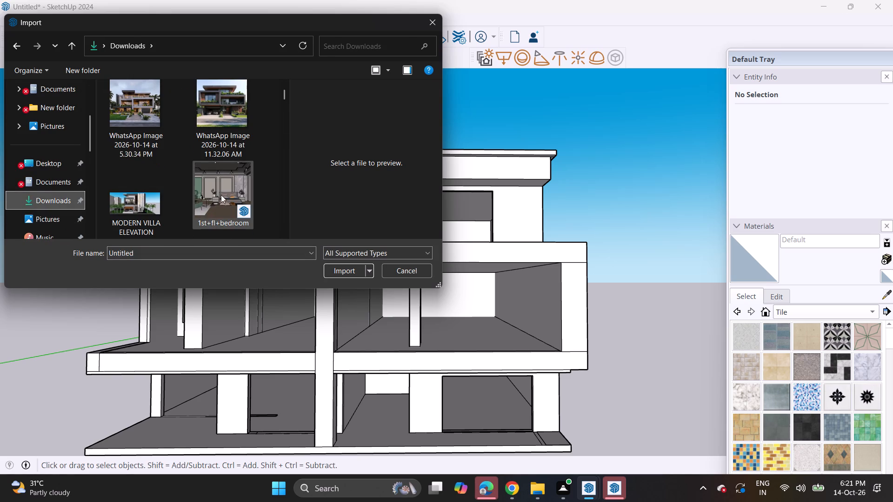
left_click(223, 191)
left_click(340, 271)
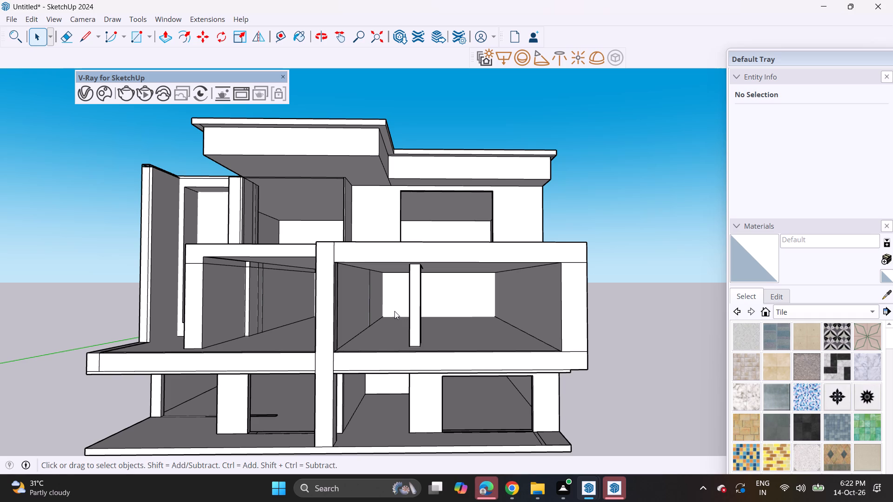
left_click(565, 277)
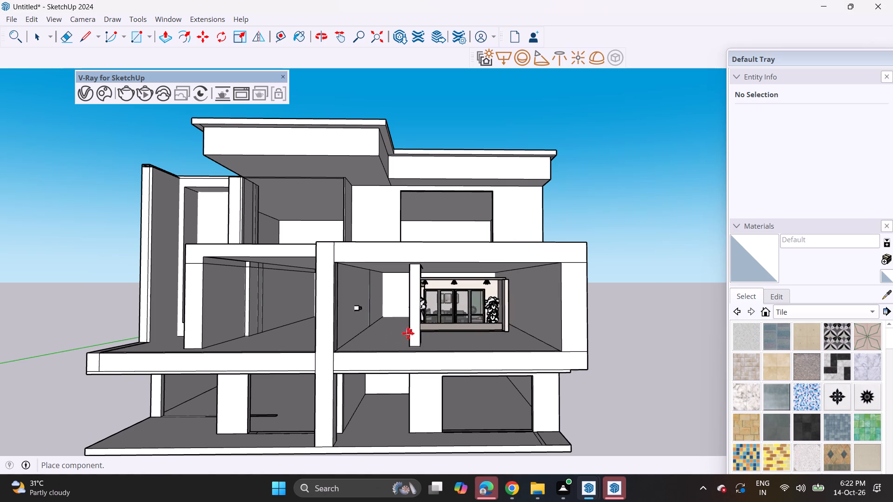
left_click(395, 331)
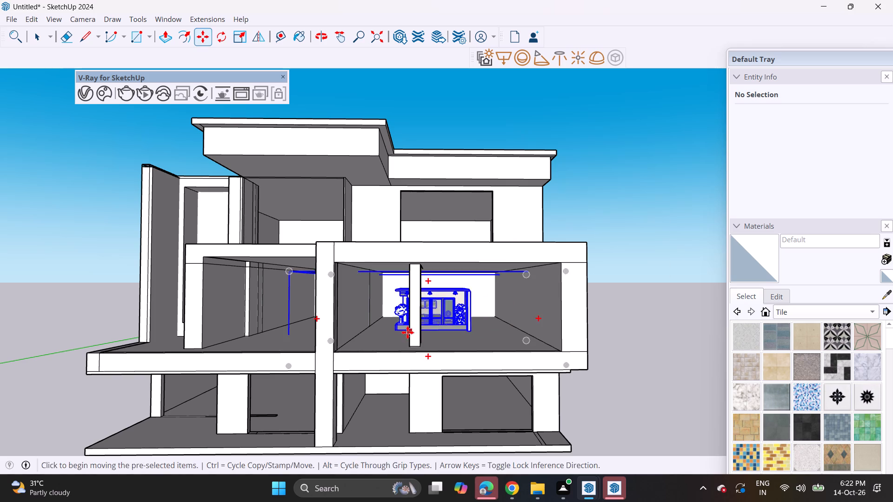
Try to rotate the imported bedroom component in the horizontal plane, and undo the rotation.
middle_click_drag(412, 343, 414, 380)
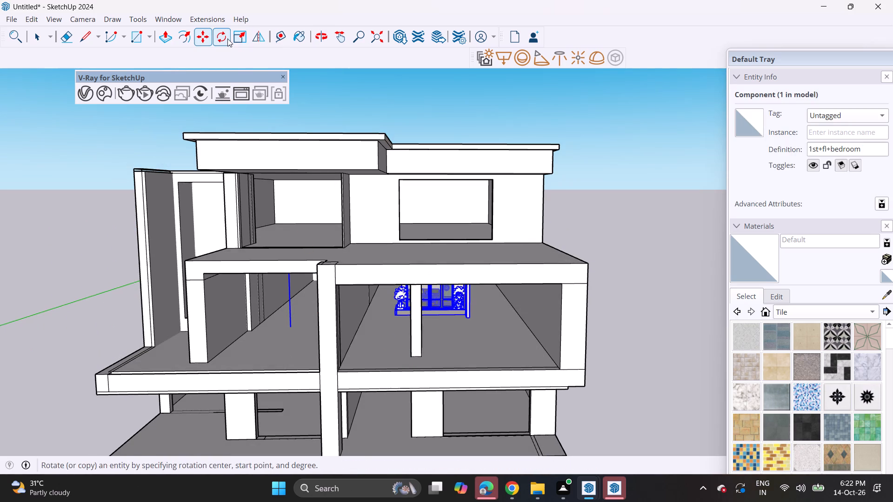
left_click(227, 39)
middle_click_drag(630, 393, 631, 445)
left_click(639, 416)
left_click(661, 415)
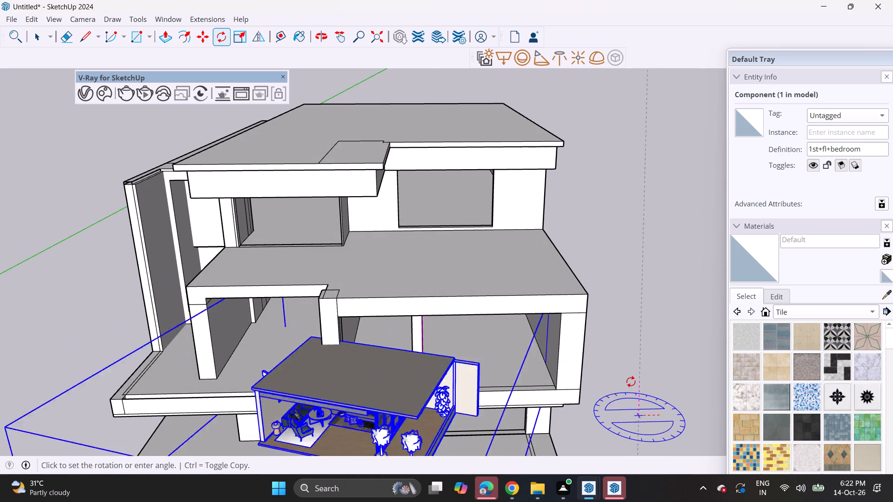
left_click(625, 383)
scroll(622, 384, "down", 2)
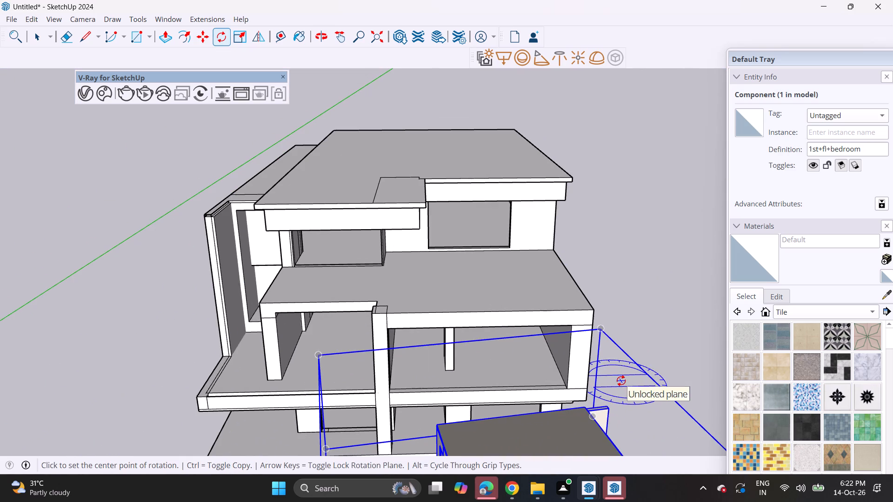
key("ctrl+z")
Rotate the imported bedroom component a quarter turn in the horizontal plane so its open side faces the villa's front.
left_click(654, 374)
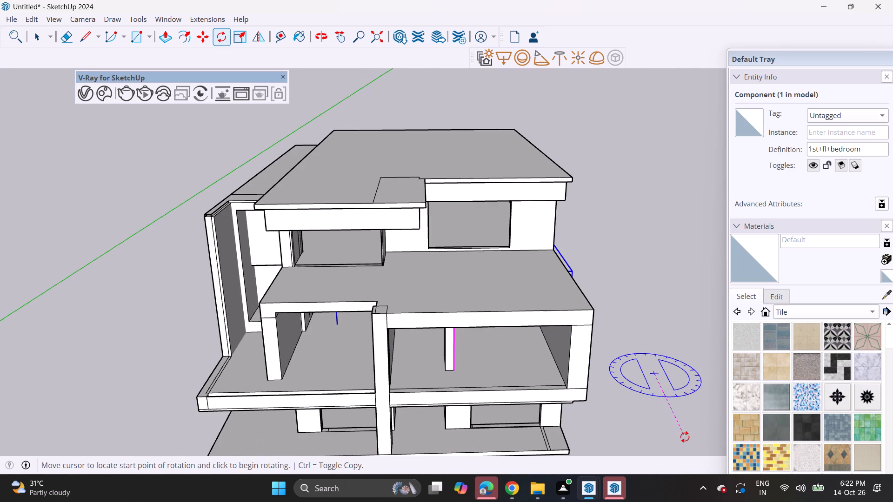
left_click(689, 429)
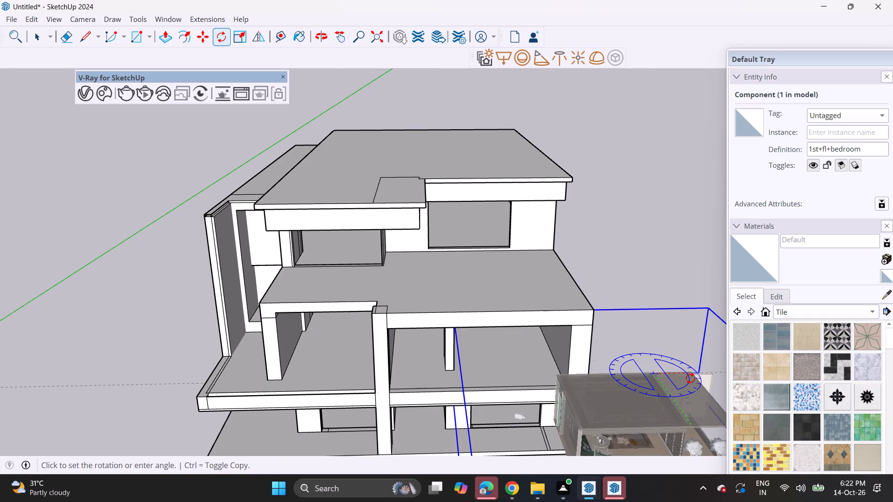
left_click(690, 378)
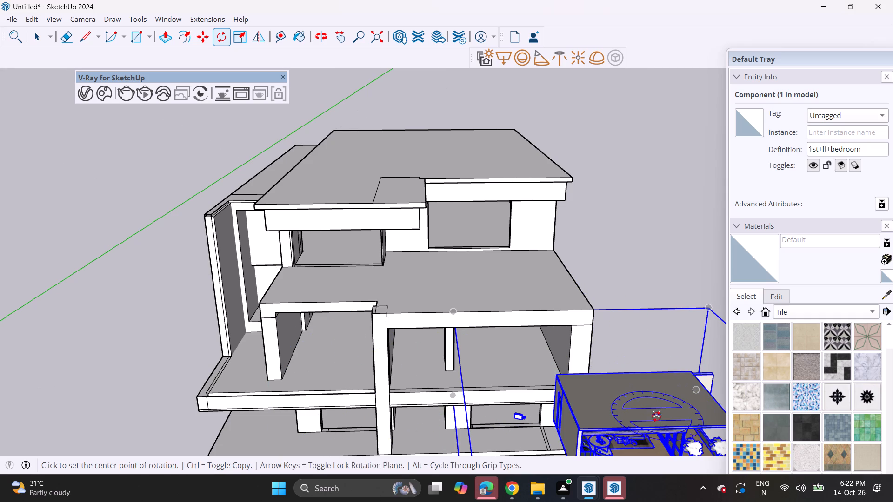
Move the 1st+fl+bedroom component into the first-floor front room, placing its corner against the room's rear wall.
middle_click_drag(656, 416, 623, 296)
middle_click_drag(621, 300, 573, 245)
key("space")
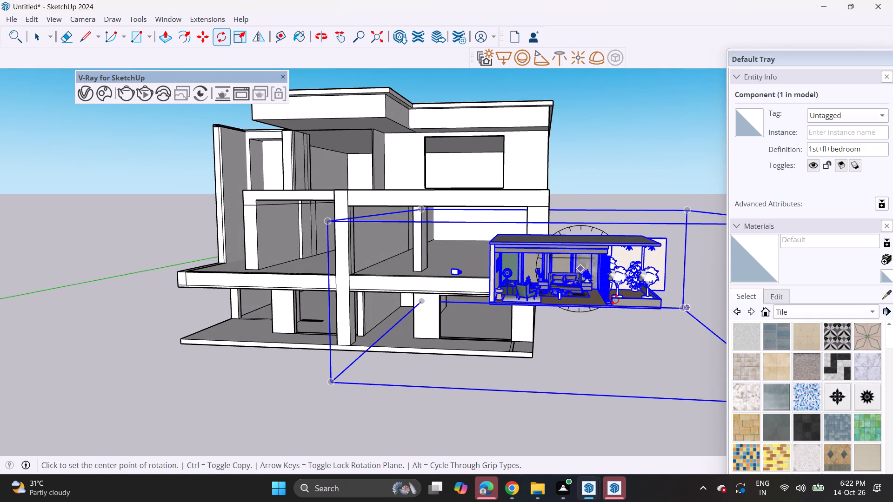
key("m")
left_click(689, 307)
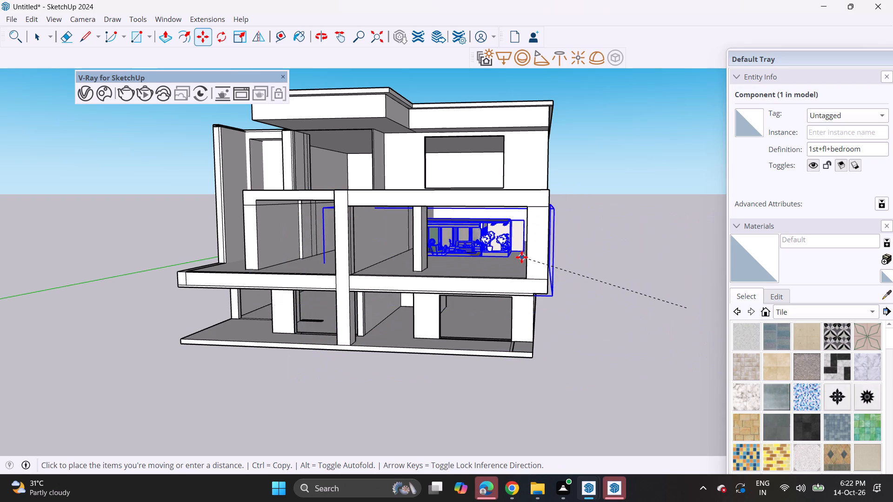
scroll(521, 257, "up", 4)
middle_click_drag(523, 255, 556, 250)
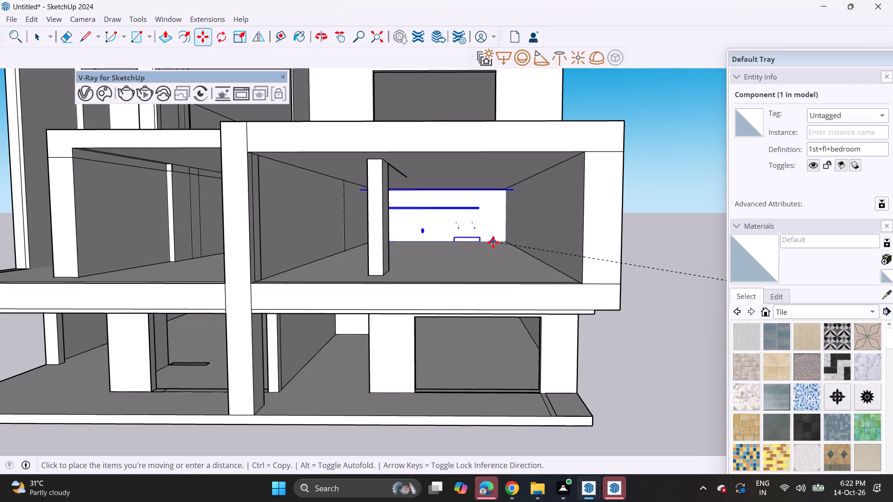
left_click(490, 246)
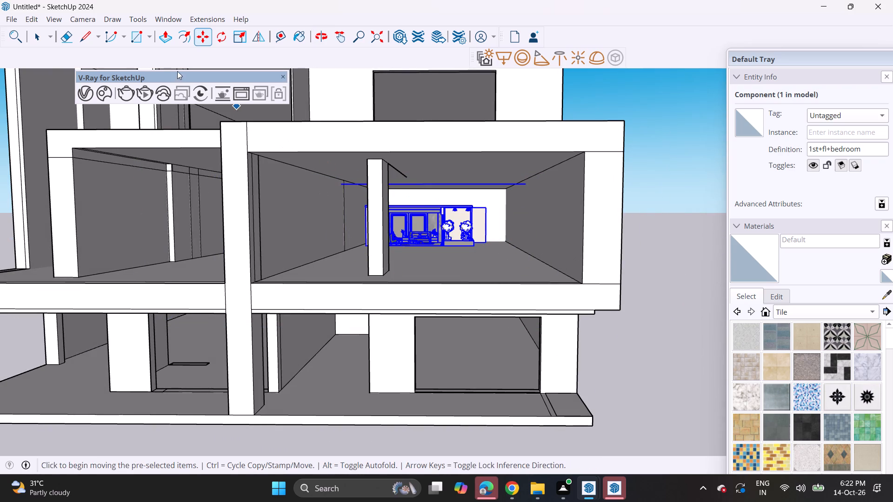
Scale the bedroom component in height and in width to suit the rear wall of the first-floor room.
left_click(235, 31)
left_click(411, 187)
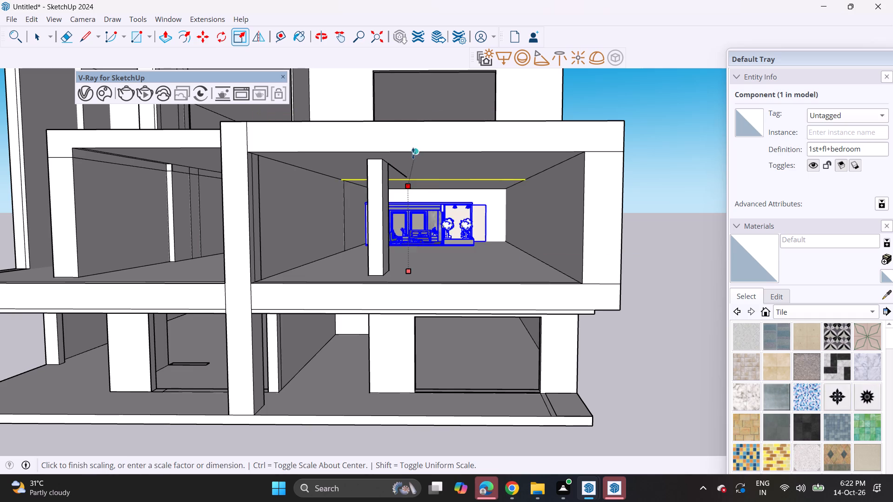
left_click(420, 124)
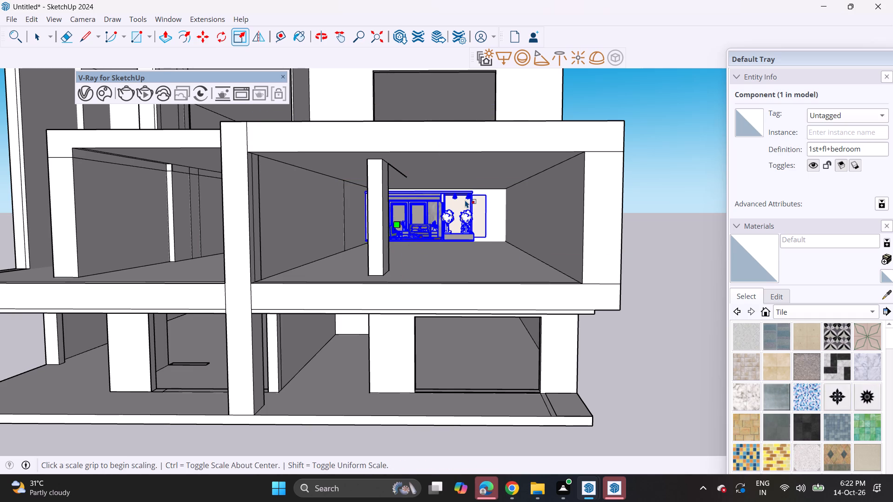
middle_click_drag(499, 217, 405, 219)
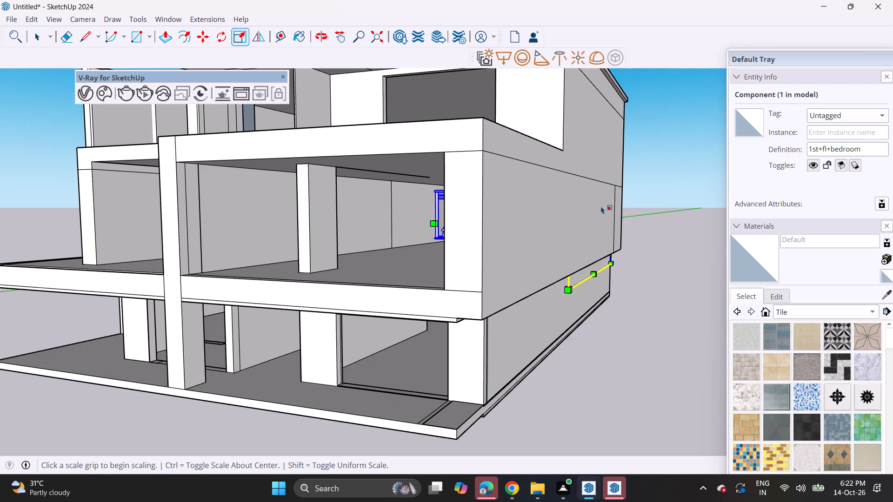
left_click(594, 222)
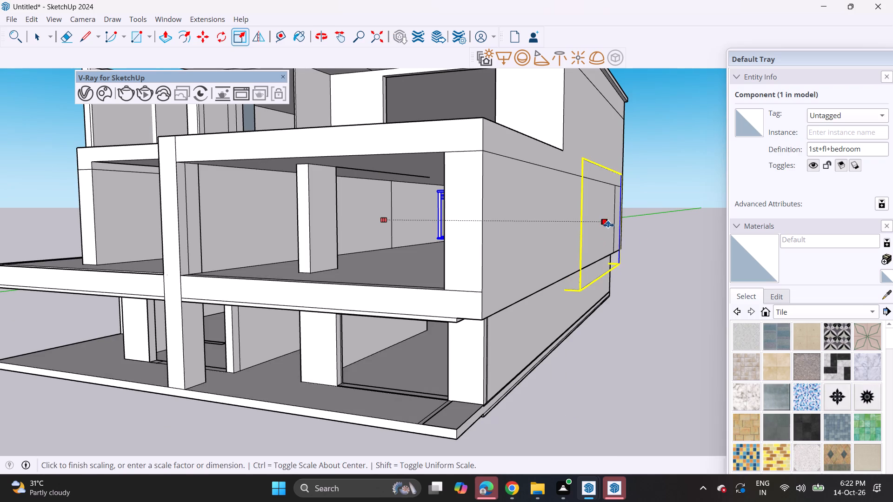
middle_click_drag(616, 228, 725, 226)
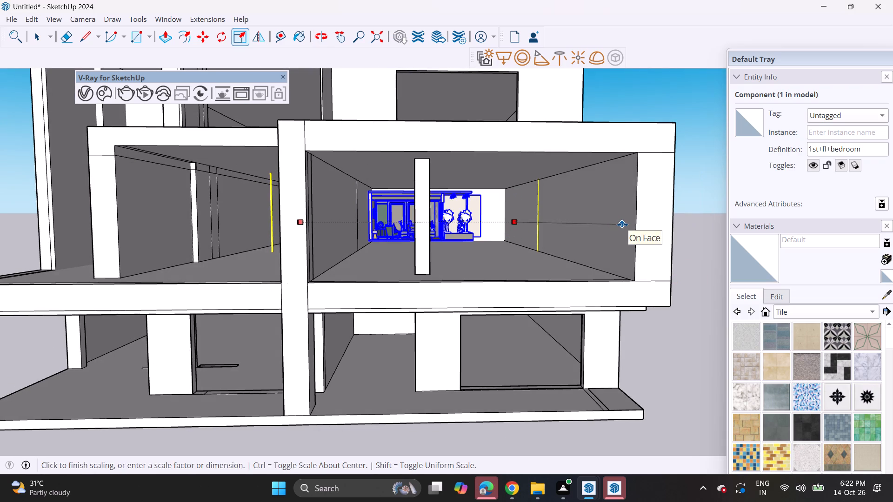
left_click(622, 225)
Move the bedroom component forward from the rear wall and raise it slightly so its floor sits above the slab.
middle_click_drag(453, 238, 385, 245)
scroll(479, 225, "up", 2)
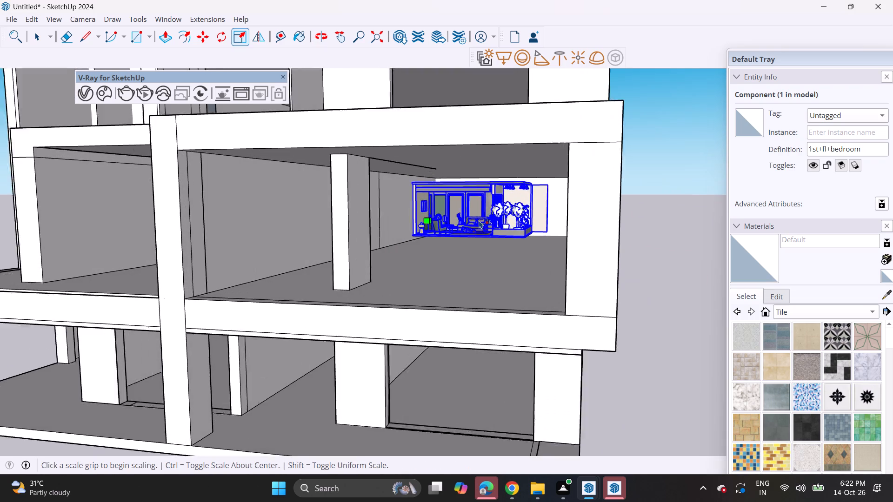
scroll(479, 220, "up", 8)
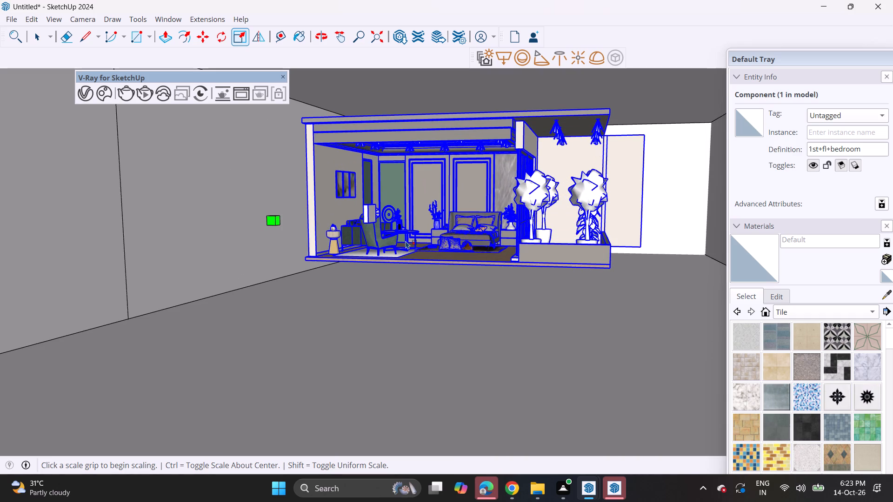
scroll(406, 238, "down", 4)
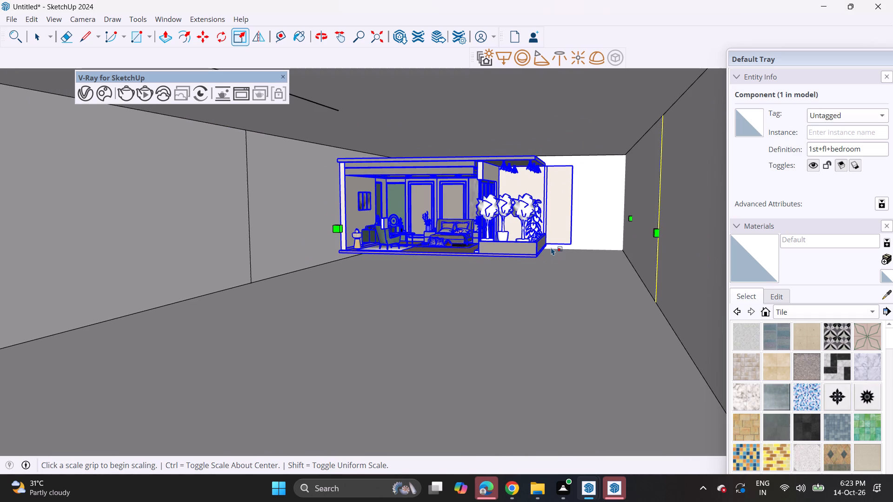
key("space")
type("m")
left_click(508, 251)
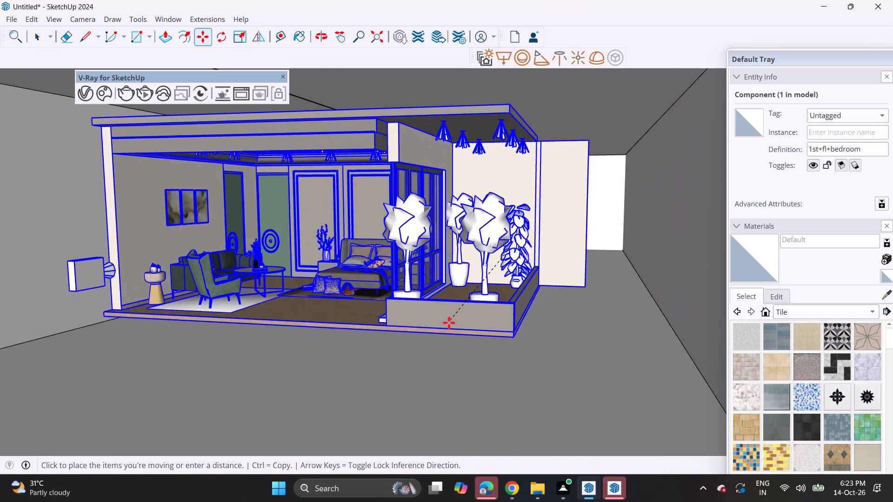
scroll(449, 319, "down", 9)
middle_click_drag(451, 318, 562, 275, "ctrl")
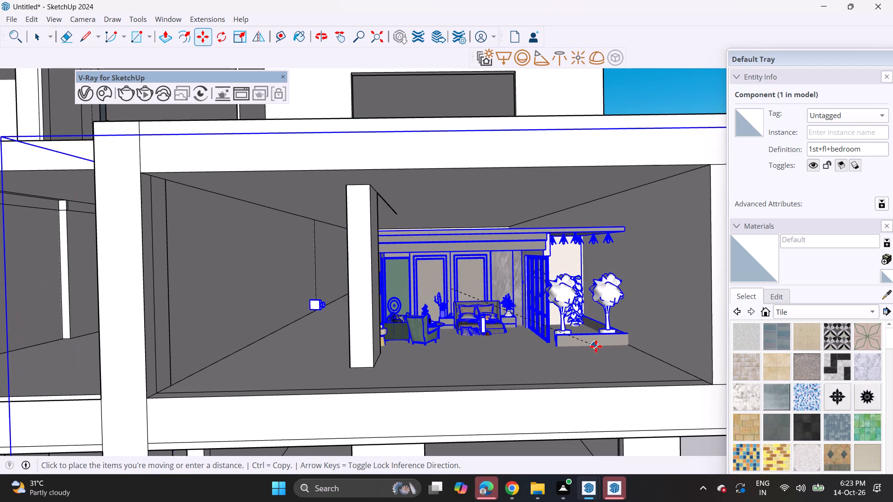
left_click(601, 347)
left_click(518, 375)
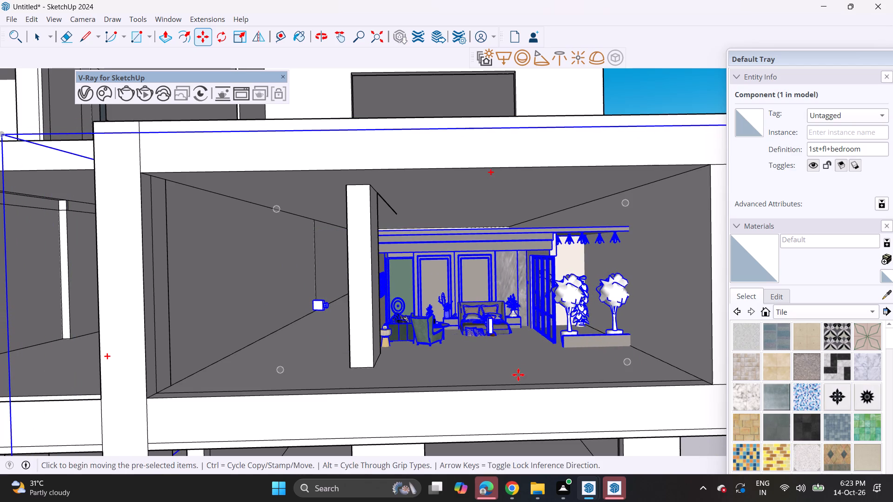
left_click(523, 365)
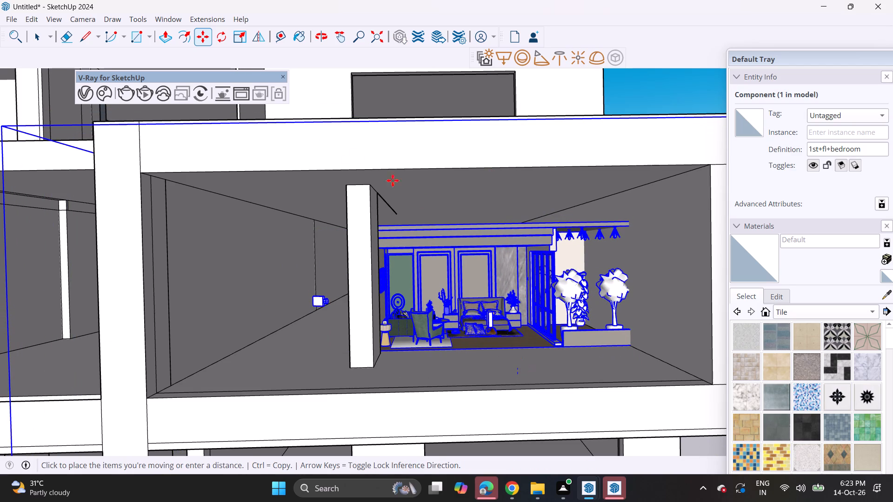
Scale the bedroom component vertically so its top reaches the first-floor room's ceiling, and deselect it.
left_click(246, 32)
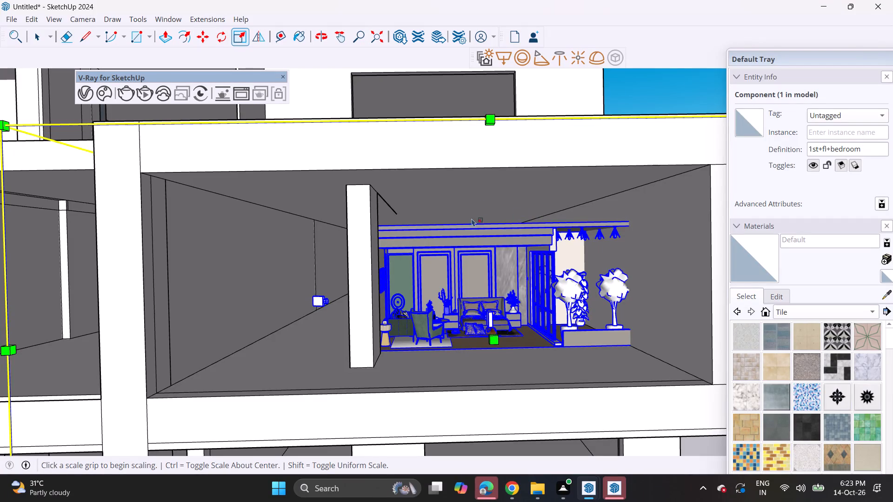
scroll(471, 232, "down", 6)
middle_click_drag(501, 229, 351, 231)
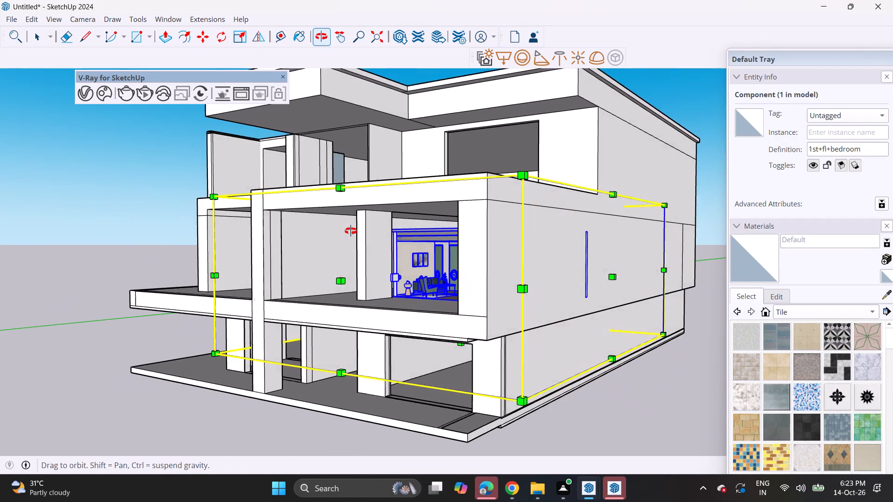
middle_click_drag(351, 231, 413, 190)
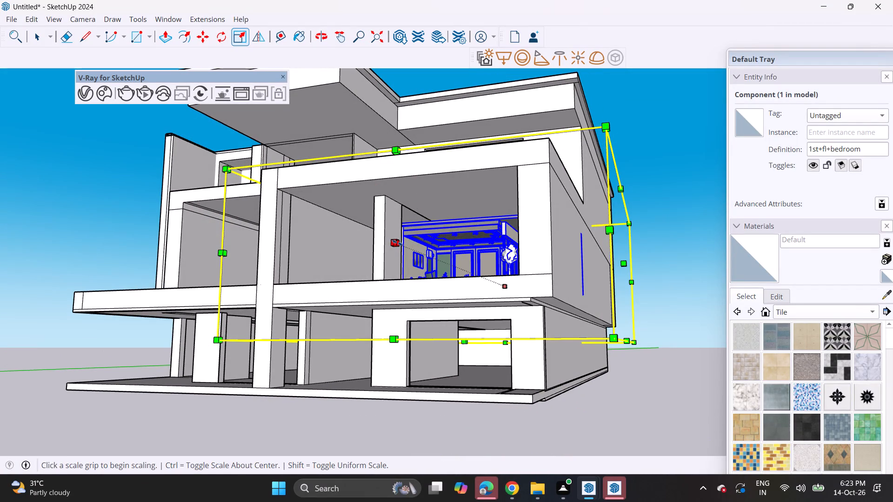
left_click(464, 199)
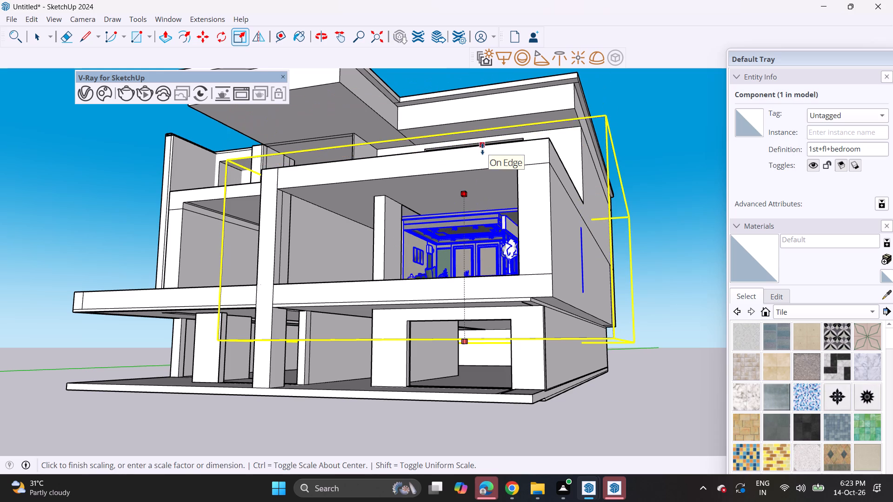
middle_click_drag(492, 158, 514, 187)
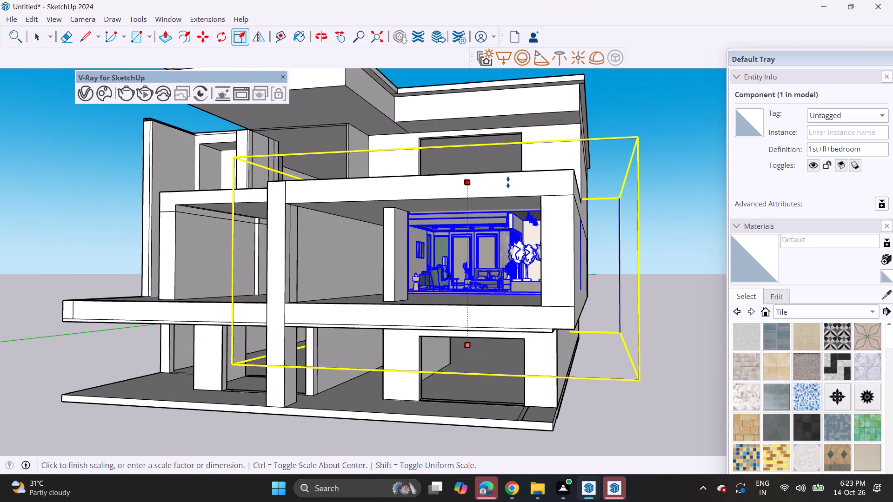
left_click(508, 182)
middle_click_drag(459, 205, 551, 223)
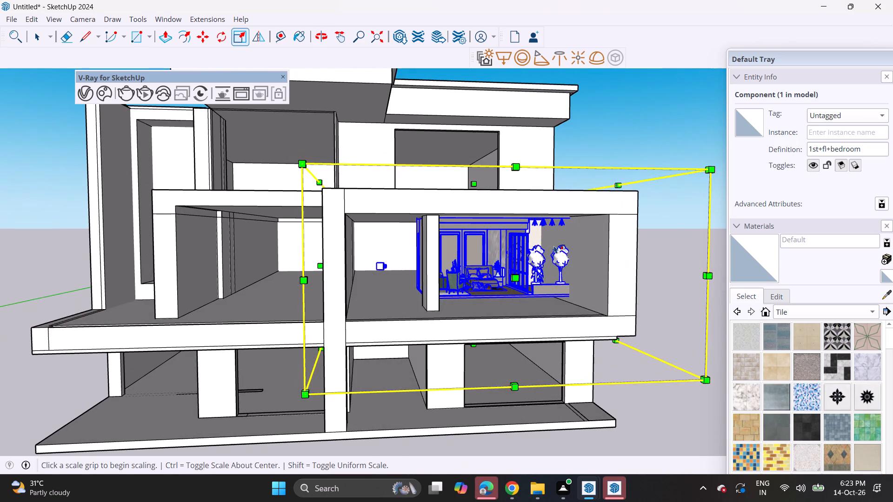
scroll(554, 245, "up", 2)
middle_click_drag(554, 246, 530, 247)
key("space")
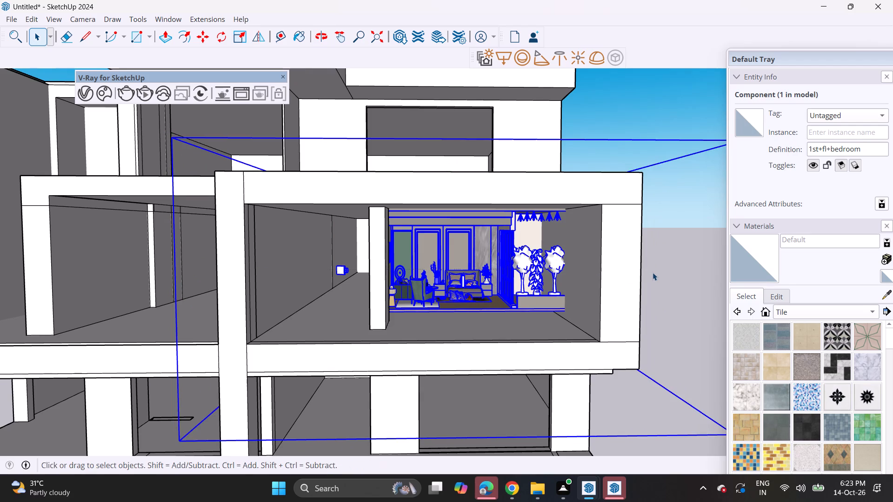
left_click(656, 272)
Explode the imported bedroom component into its separate groups and components.
middle_click_drag(605, 258, 599, 248)
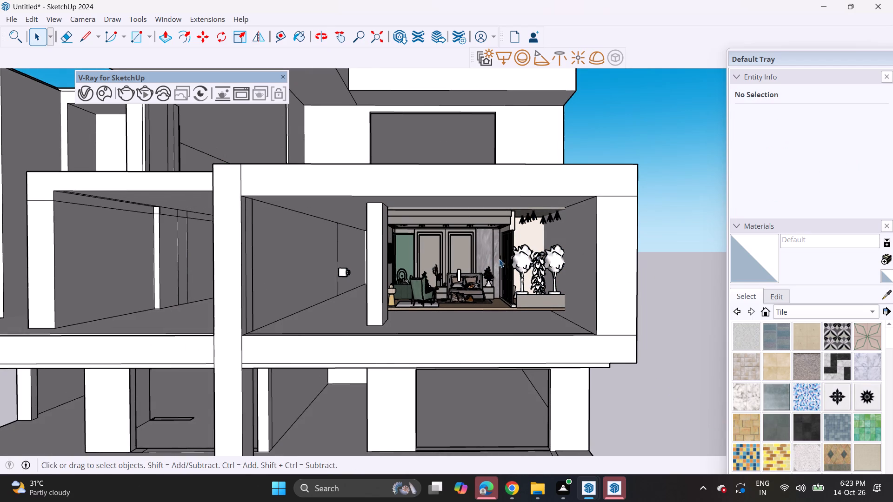
left_click(460, 276)
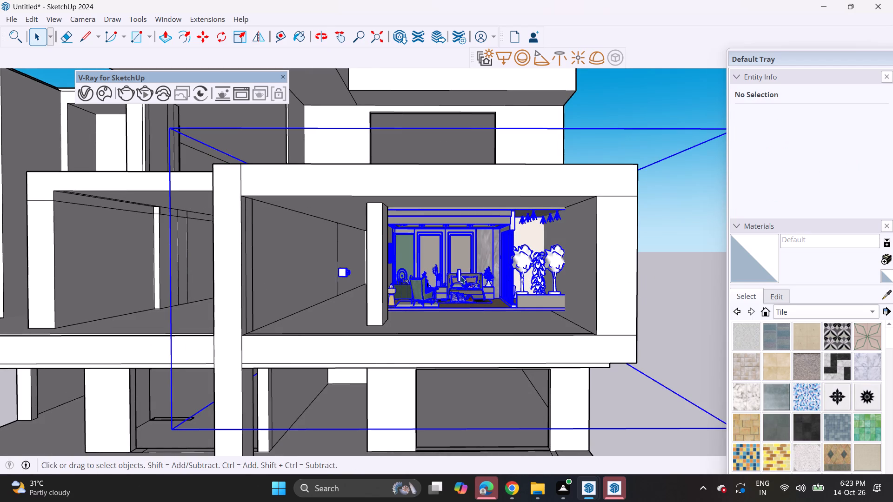
right_click(459, 277)
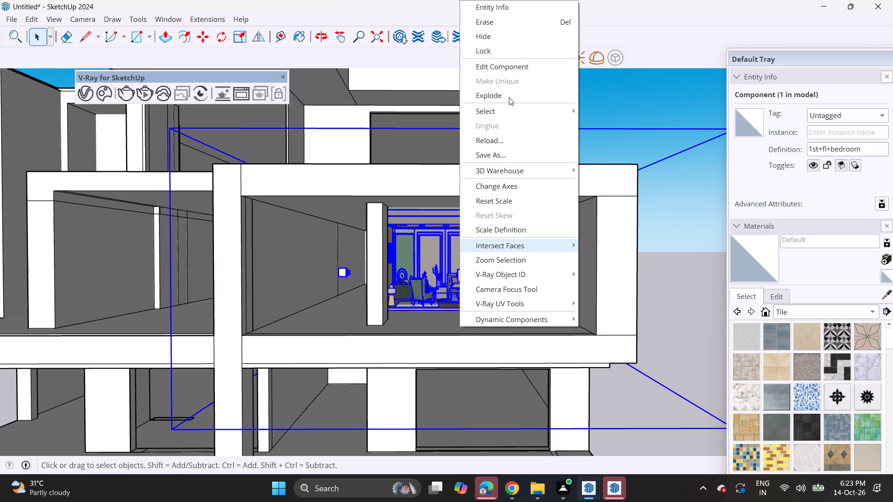
left_click(509, 97)
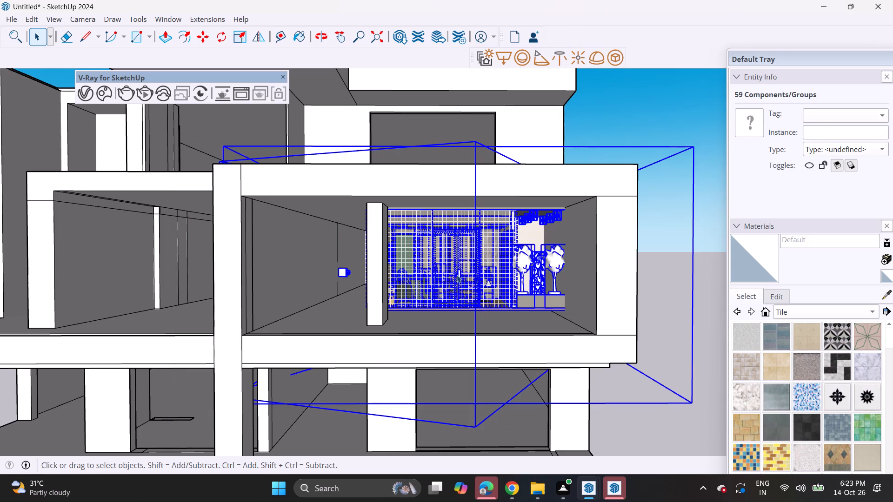
Delete the two small white objects floating in front of the bed and beside the room's partition column.
left_click(457, 275)
key("Delete")
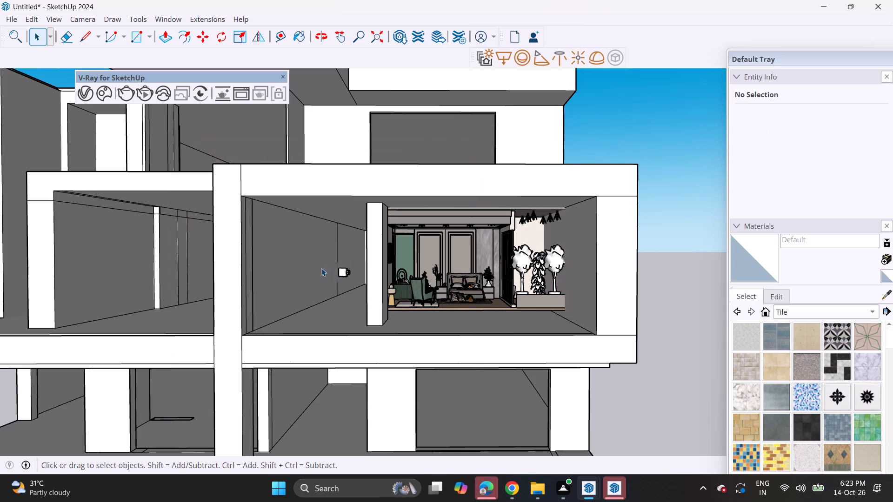
left_click(340, 273)
key("Delete")
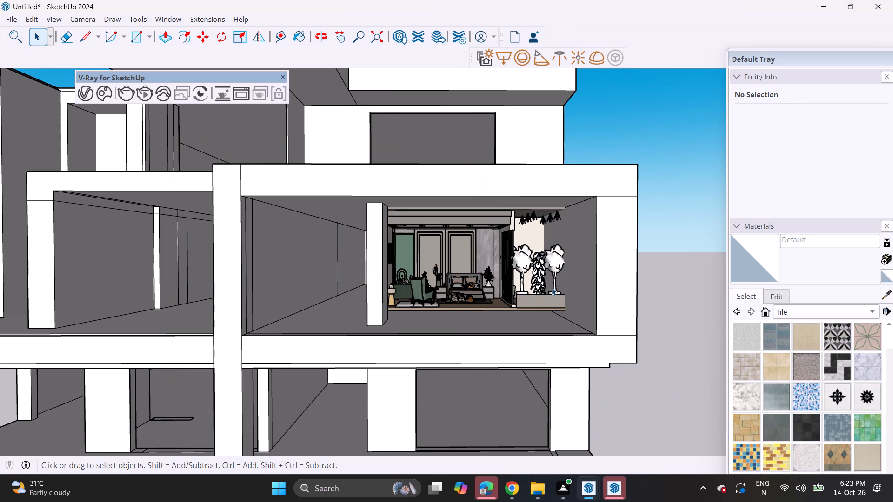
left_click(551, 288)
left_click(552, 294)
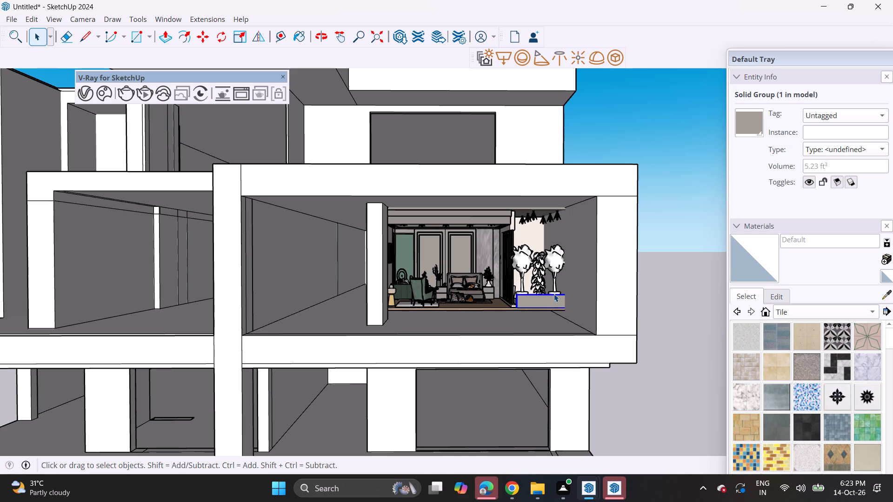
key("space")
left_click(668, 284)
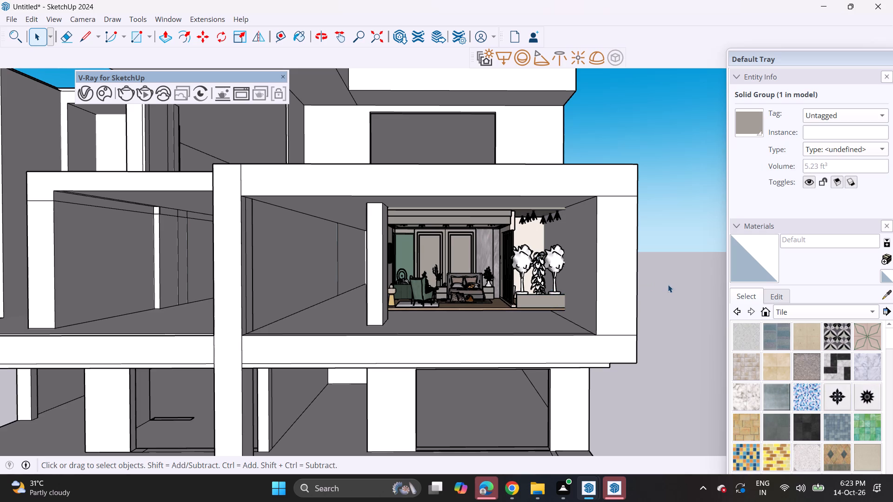
Import the AutoSave_theses+project bedroom model from Downloads and place it on the open ground beside the villa.
scroll(511, 274, "down", 5)
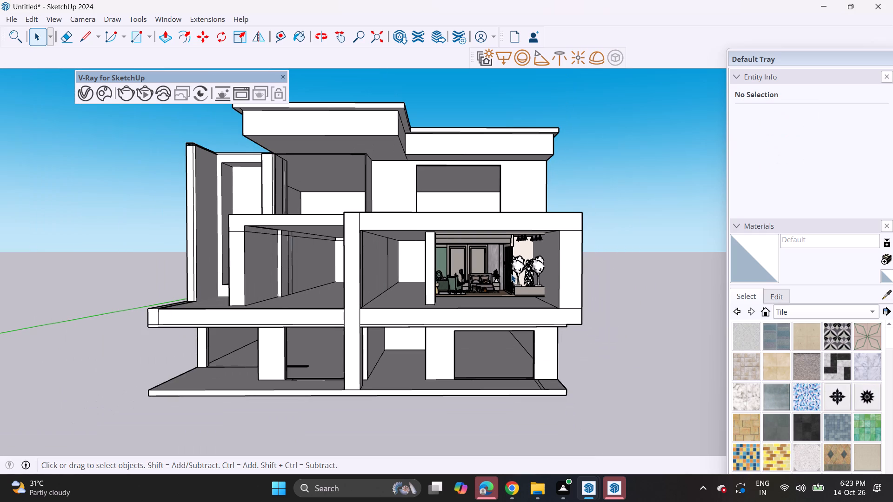
middle_click_drag(508, 271, 570, 262)
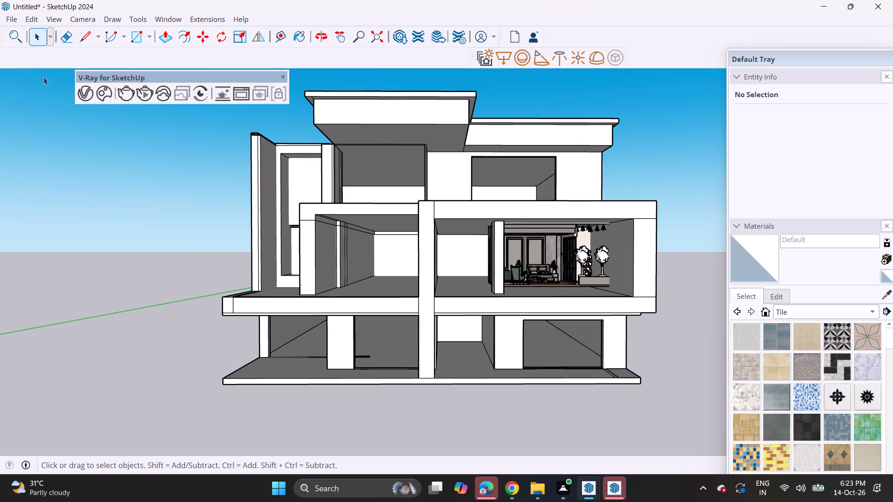
left_click(6, 16)
left_click(102, 181)
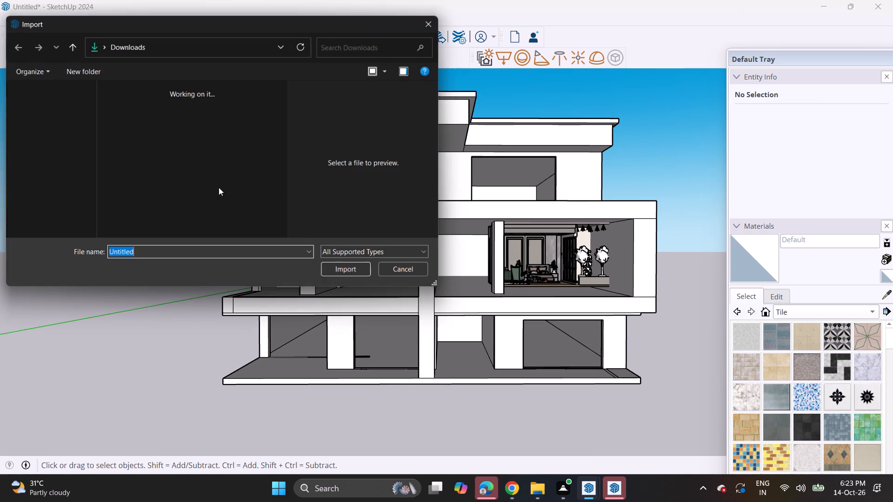
scroll(220, 172, "down", 4)
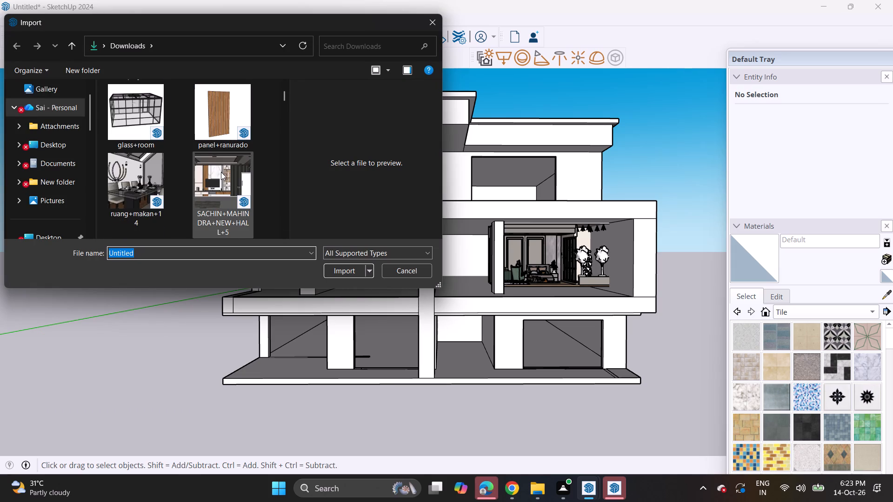
scroll(221, 172, "up", 1)
left_click(121, 122)
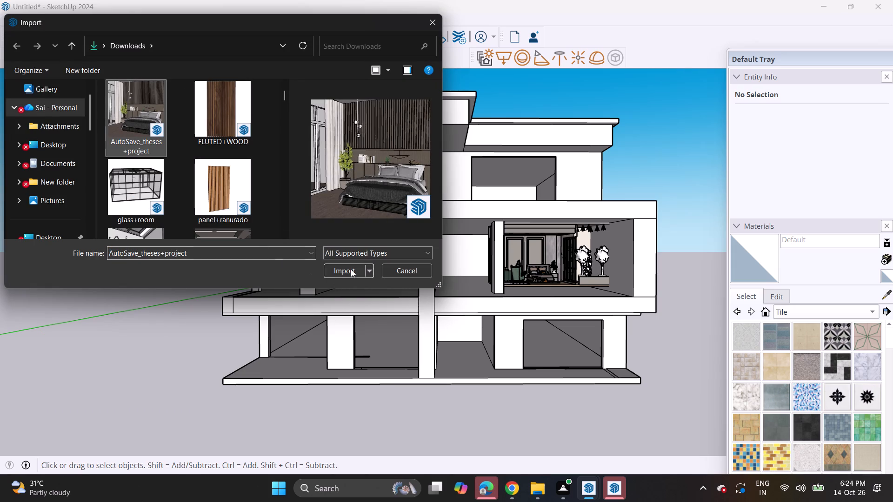
left_click(351, 269)
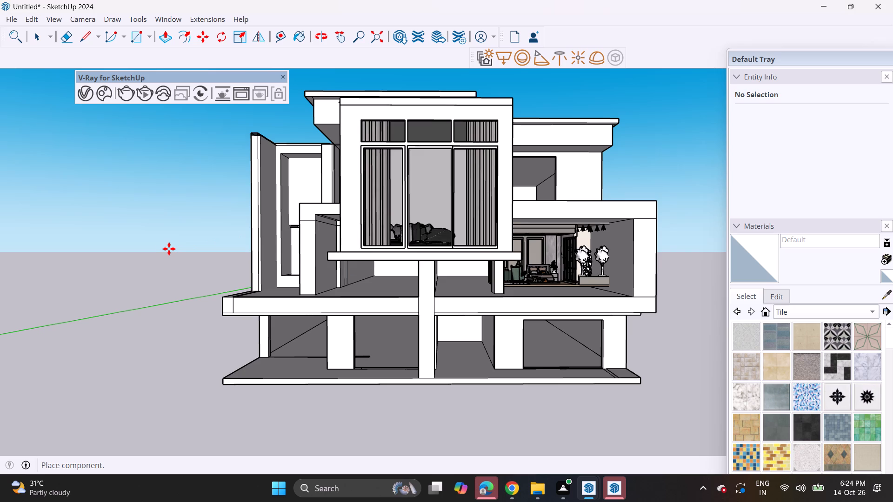
scroll(169, 249, "down", 7)
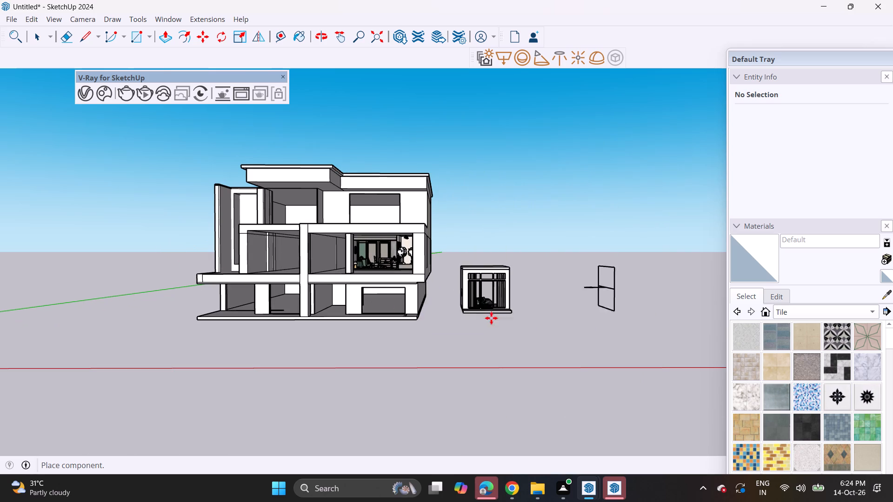
left_click(510, 326)
Explode the imported AutoSave_theses+project component into its separate parts.
middle_click_drag(621, 311, 593, 311)
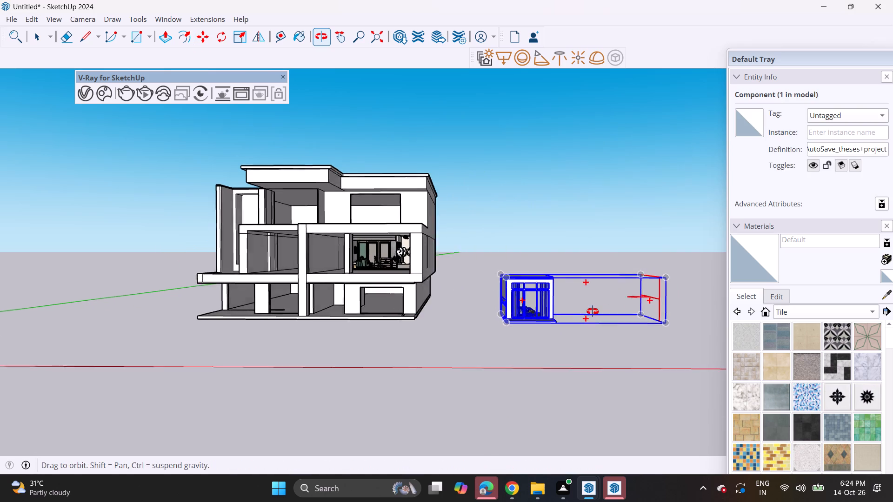
middle_click_drag(593, 311, 274, 313)
scroll(132, 310, "up", 4)
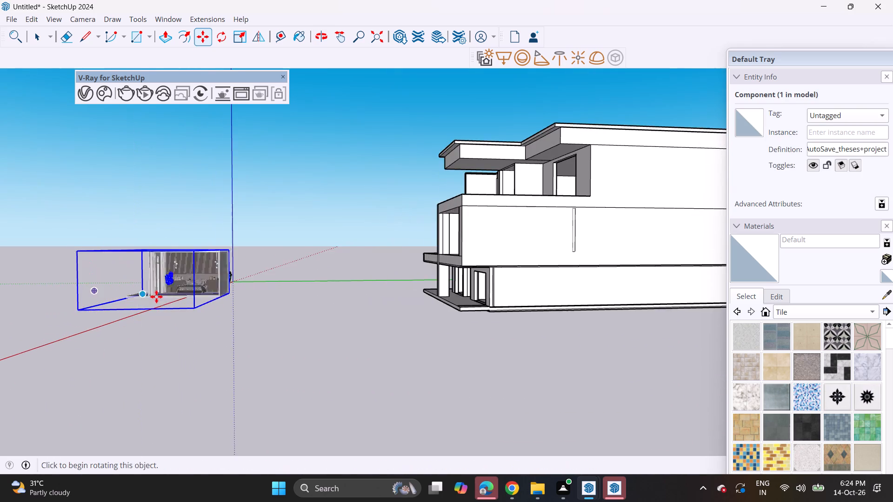
scroll(167, 294, "up", 7)
middle_click_drag(188, 287, 210, 318)
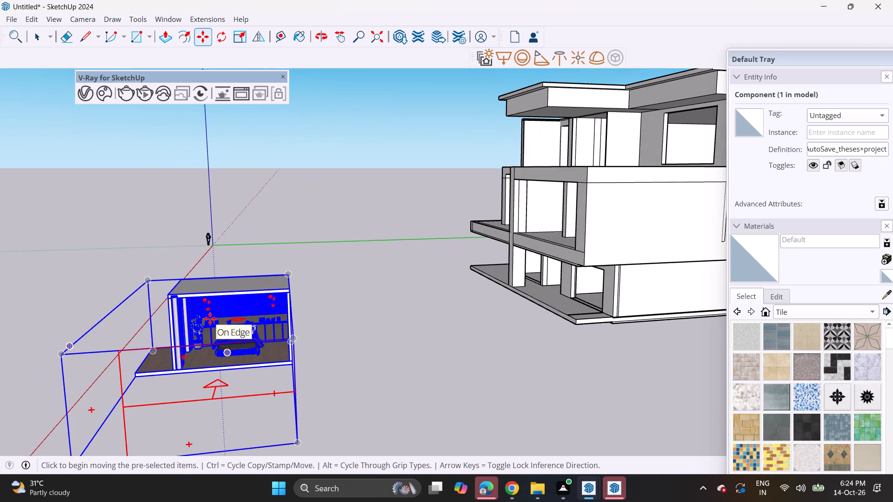
scroll(210, 318, "down", 6)
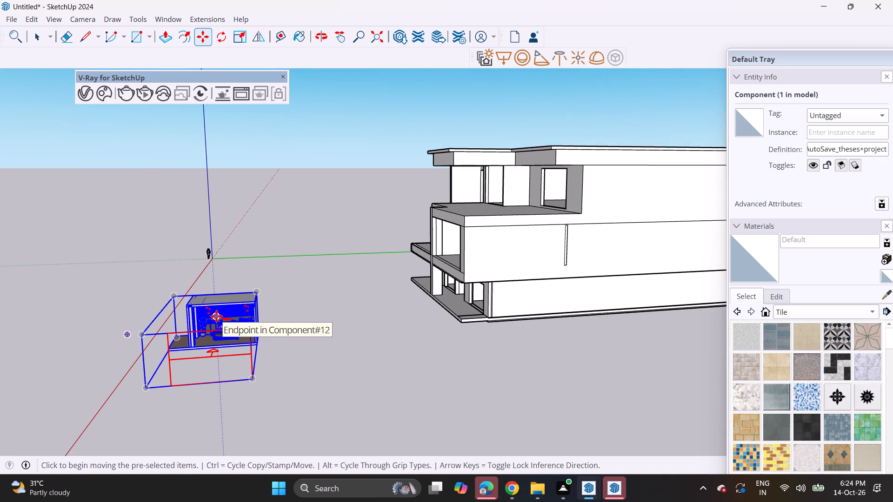
scroll(216, 316, "up", 3)
right_click(216, 316)
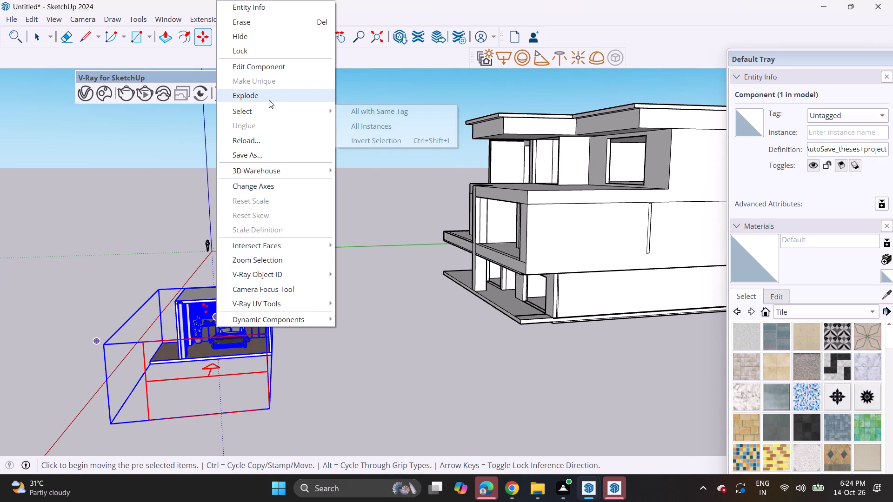
left_click(270, 99)
Group the bed, slatted wall, cabinets, plant, pendant lights and curtains, leaving out the room's enclosing walls, floor and ceiling.
middle_click_drag(235, 312, 242, 280)
scroll(224, 264, "up", 4)
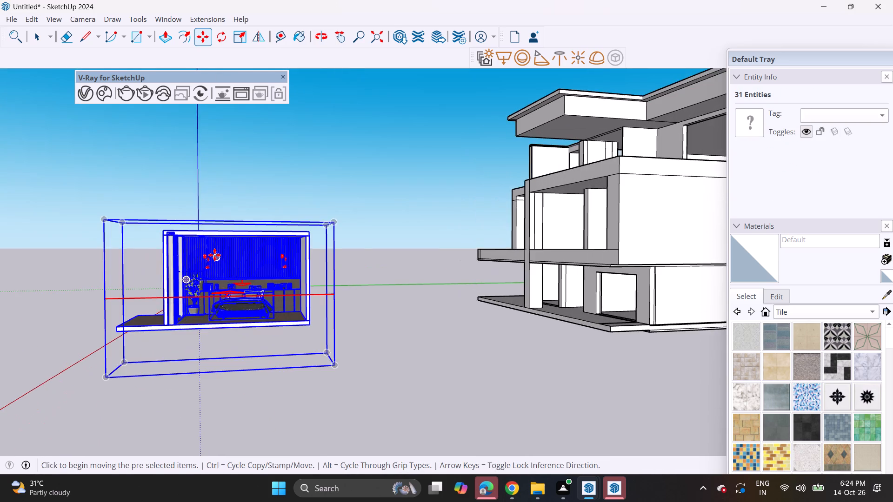
scroll(214, 255, "up", 8)
key("space")
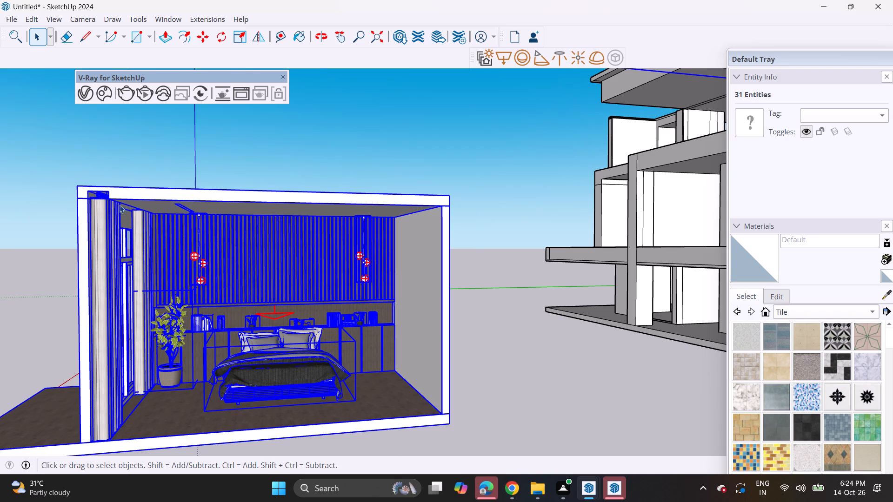
left_click_drag(88, 193, 219, 261)
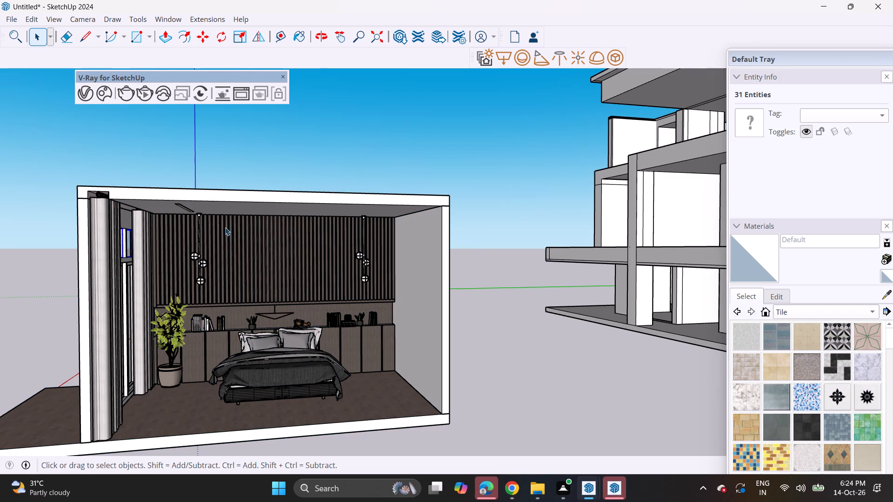
left_click_drag(84, 192, 160, 232)
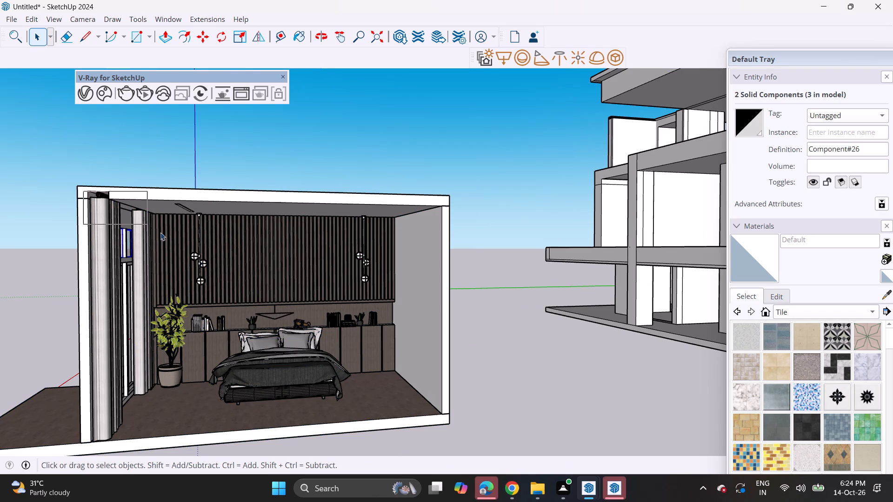
left_click_drag(160, 232, 446, 420)
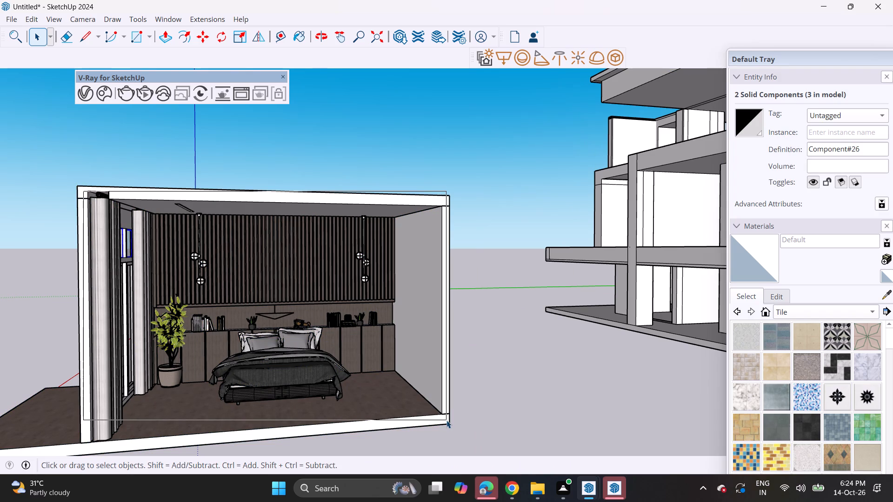
left_click_drag(446, 420, 444, 417)
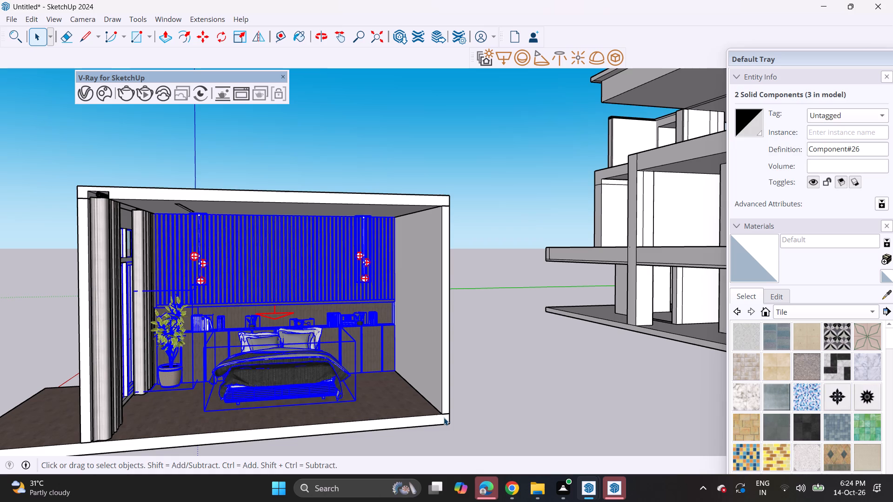
left_click(95, 381, "ctrl")
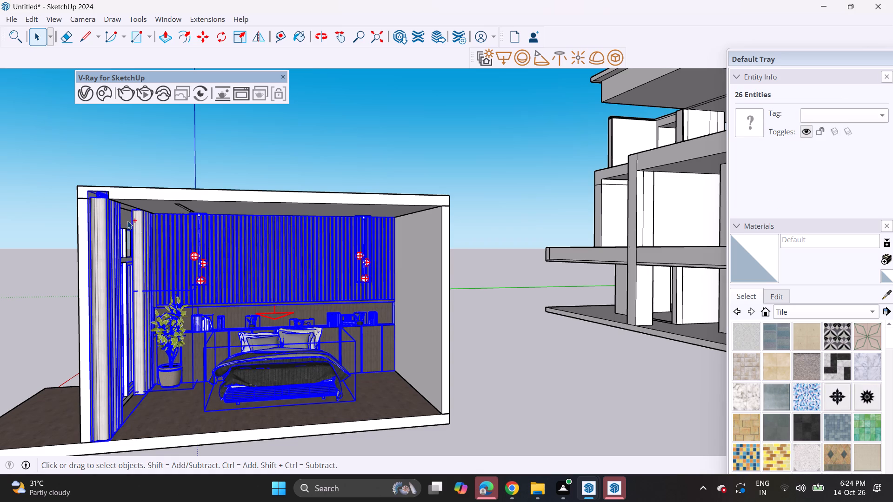
right_click(180, 255)
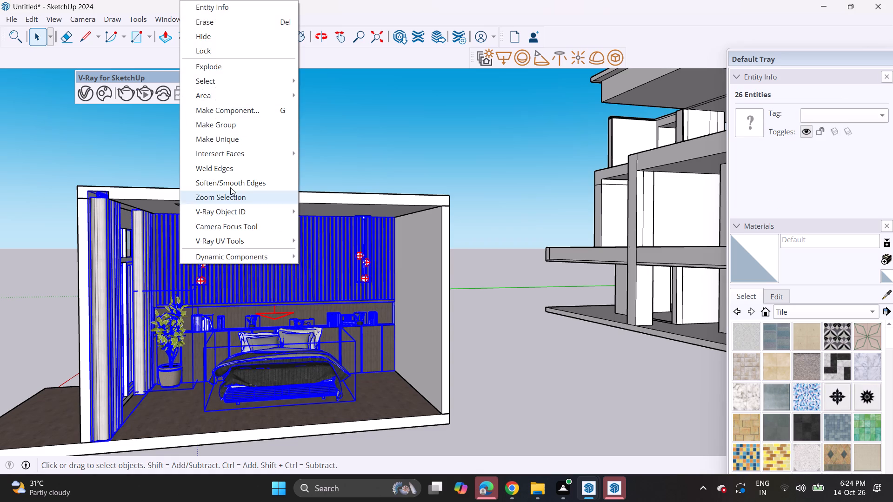
left_click(236, 123)
Move the bedroom furnishings group out of its room shell onto the open ground between the shell and the villa.
scroll(273, 218, "down", 2)
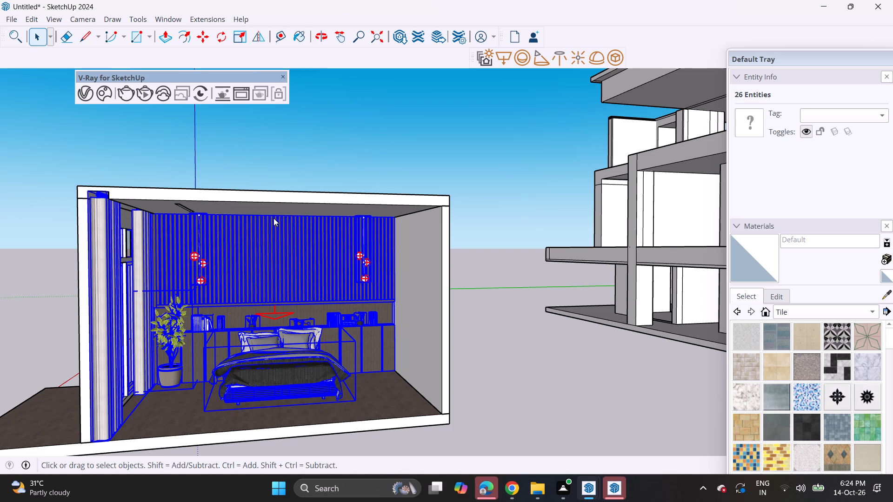
scroll(273, 218, "down", 9)
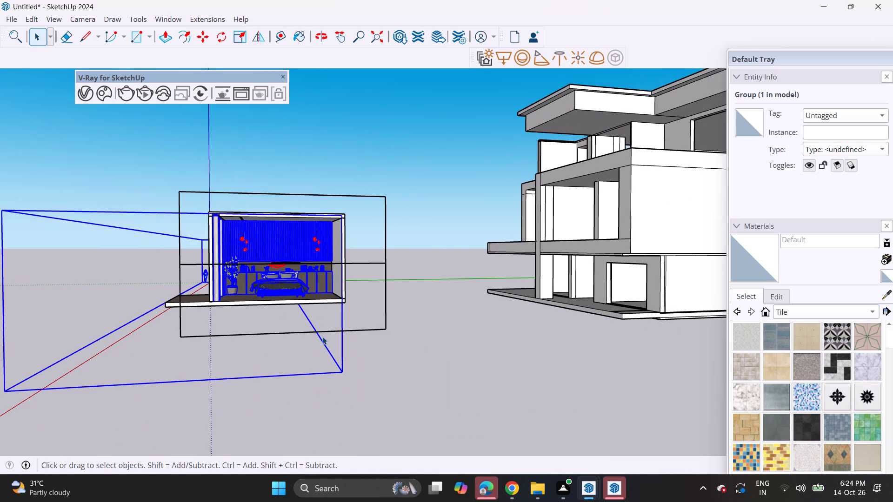
key("m")
left_click(341, 368)
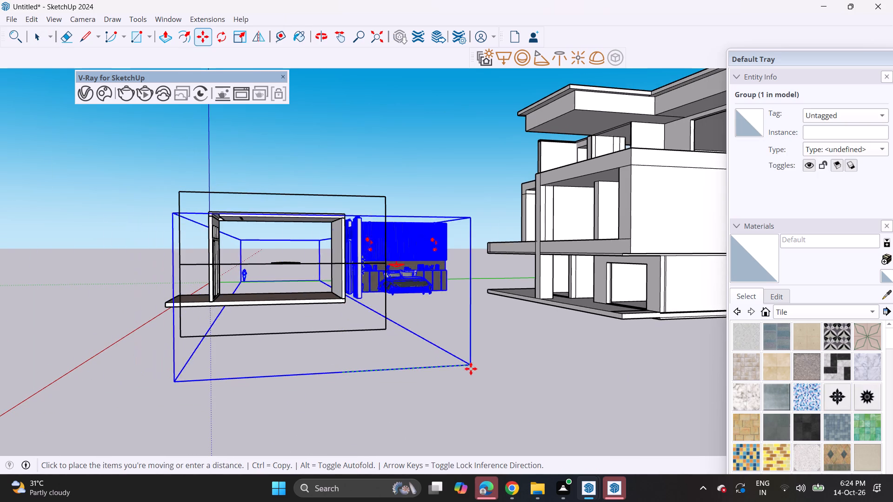
middle_click_drag(484, 361, 480, 419)
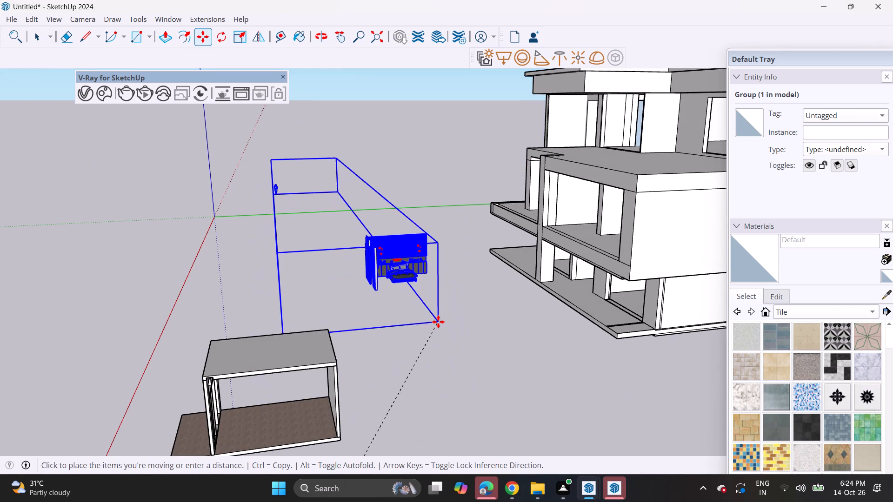
left_click(438, 322)
Explode the moved furnishings group and delete the Teddy scale figure standing apart from the bedroom pieces.
right_click(277, 183)
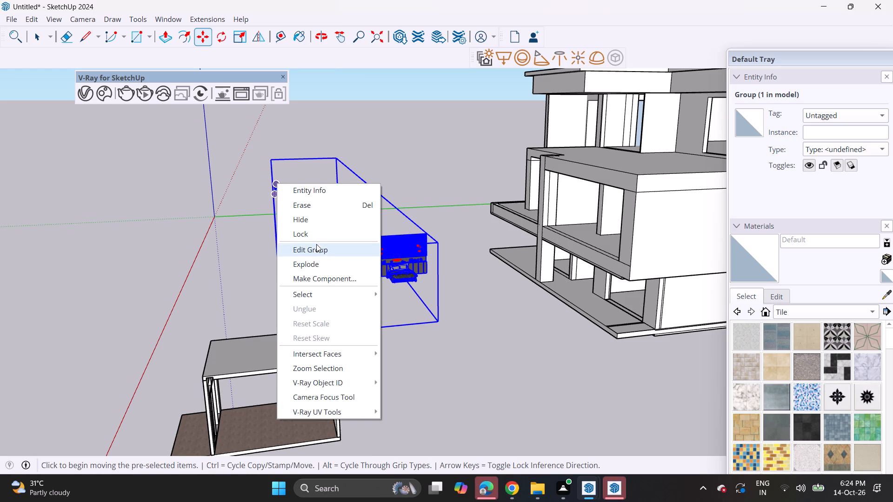
left_click(312, 262)
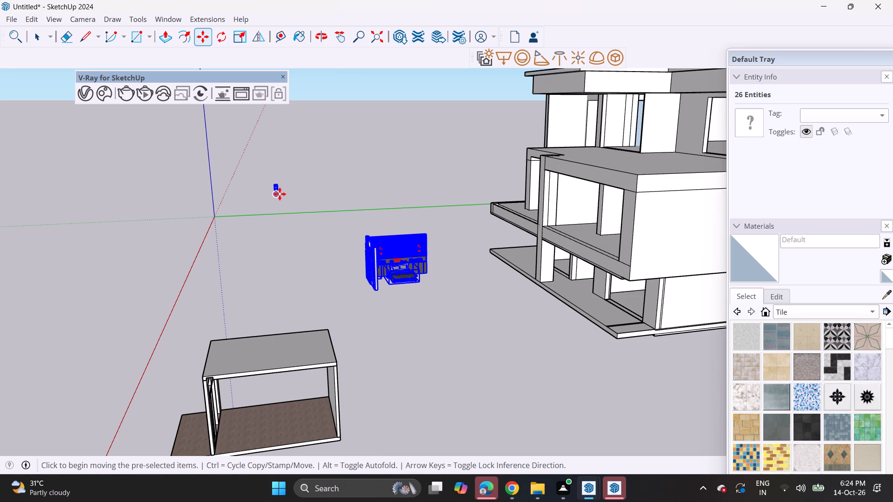
key("b")
key("space")
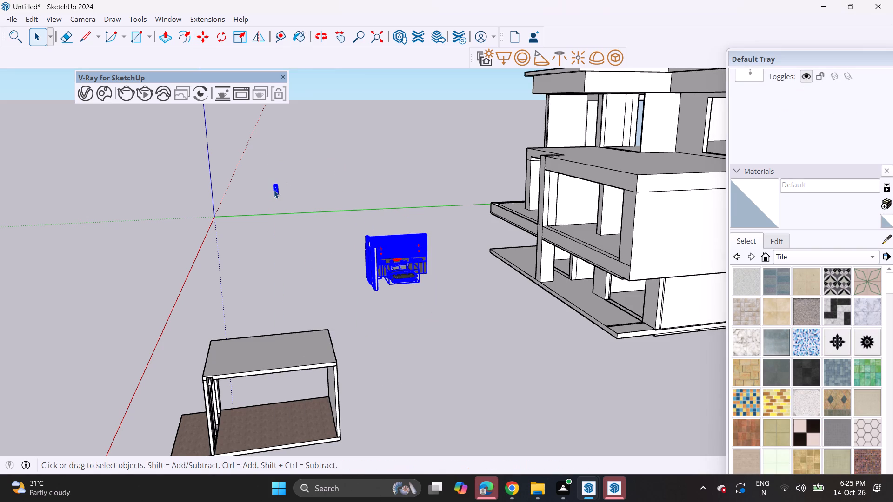
left_click(276, 191)
key("Delete")
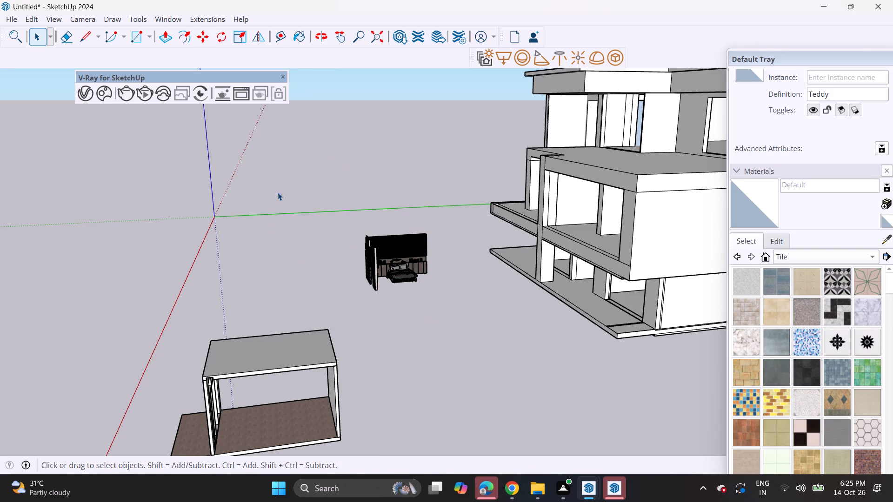
Regroup all the remaining bedroom furnishings, leaving out the empty room shell.
left_click_drag(298, 203, 440, 305)
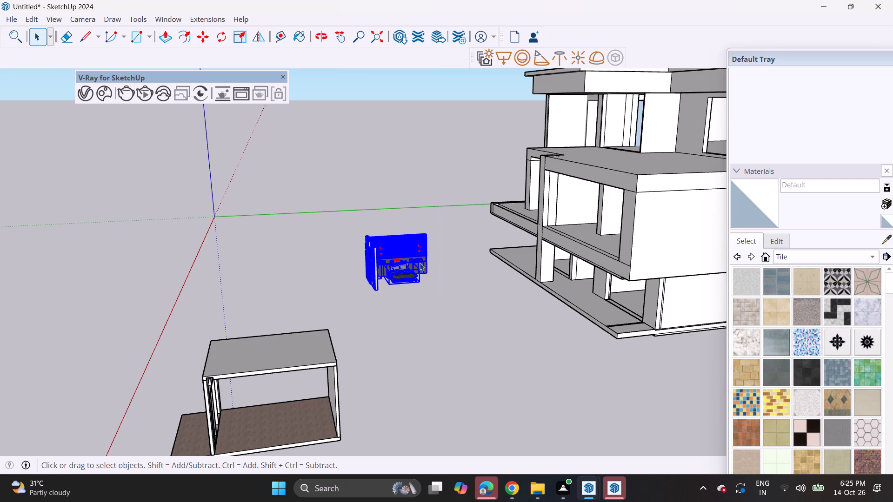
right_click(420, 263)
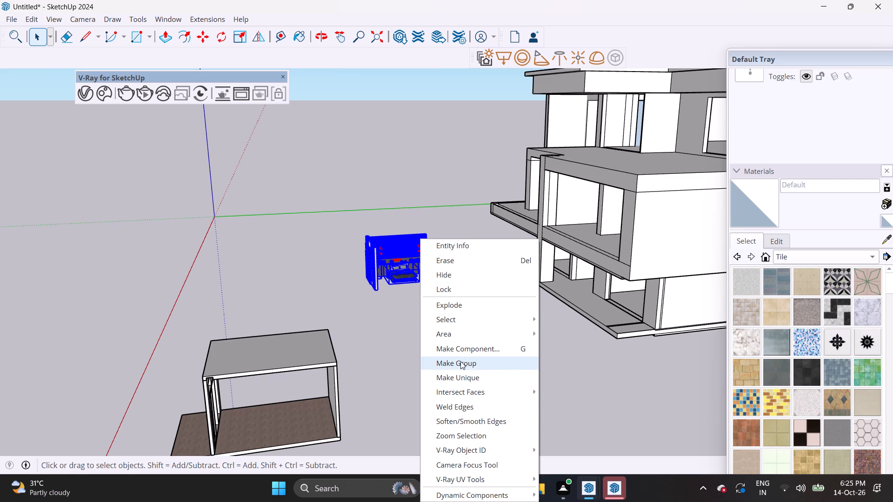
left_click(460, 361)
Start the Rotate operation on the bedroom furnishings group.
left_click(223, 45)
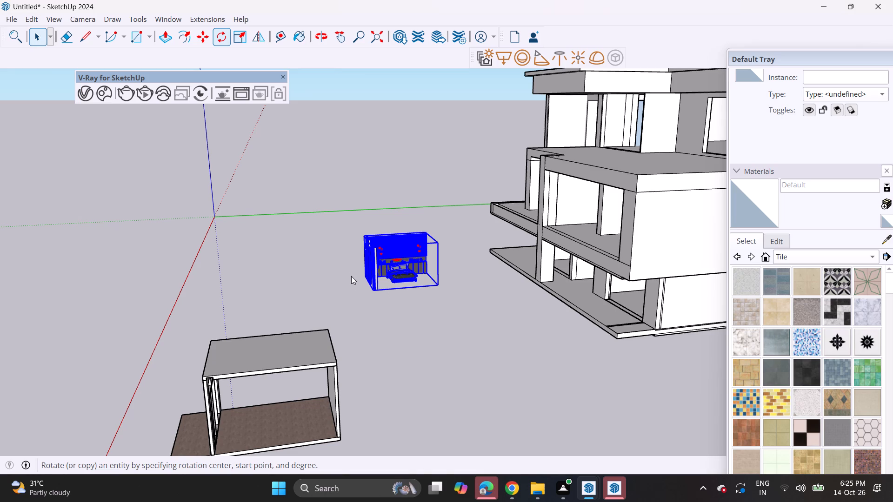
left_click(226, 41)
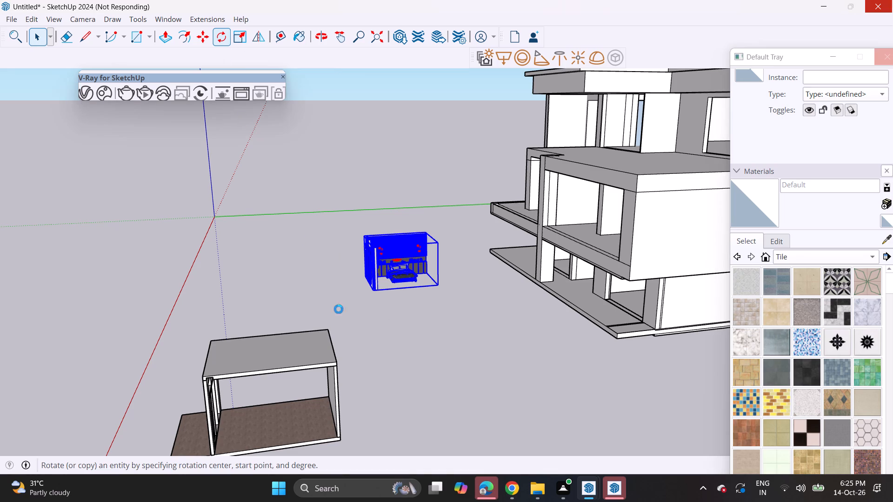
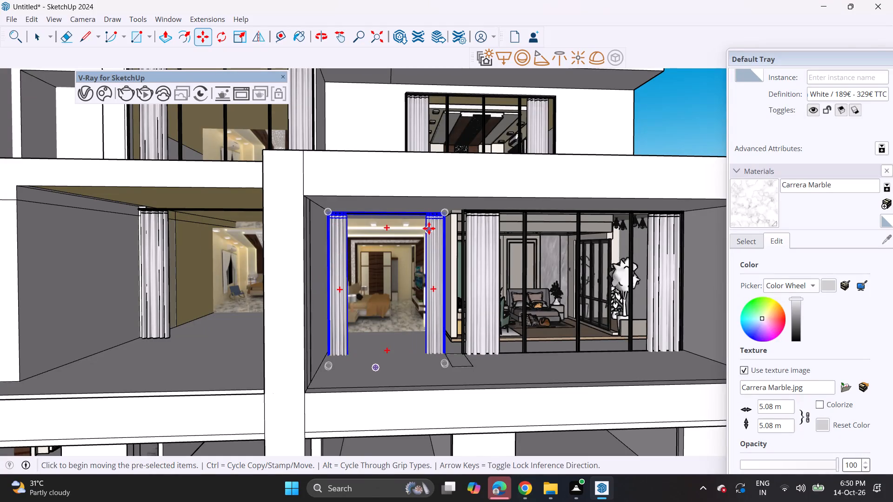
Move the selected curtain set back into the narrow middle-floor opening, aligning its top corner with the opening's corner.
left_click(445, 212)
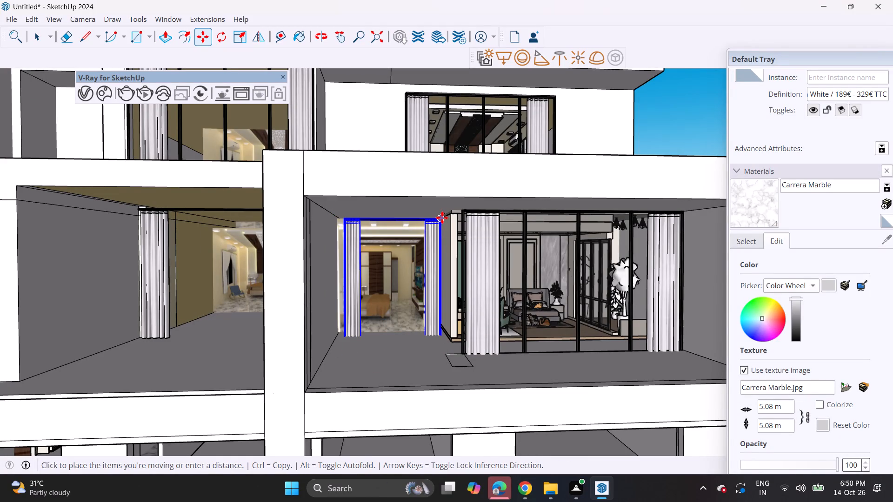
left_click(442, 218)
middle_click_drag(440, 239, 459, 253)
scroll(453, 246, "up", 1)
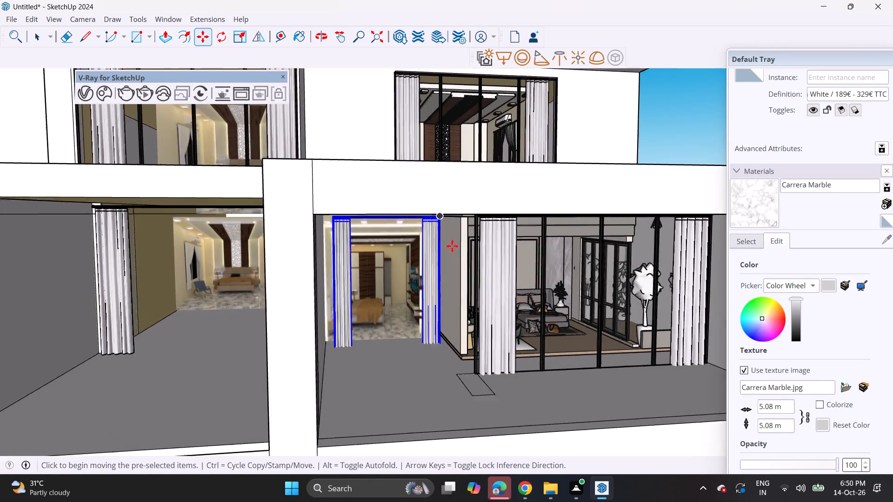
scroll(452, 246, "up", 4)
left_click(435, 205)
left_click(434, 204)
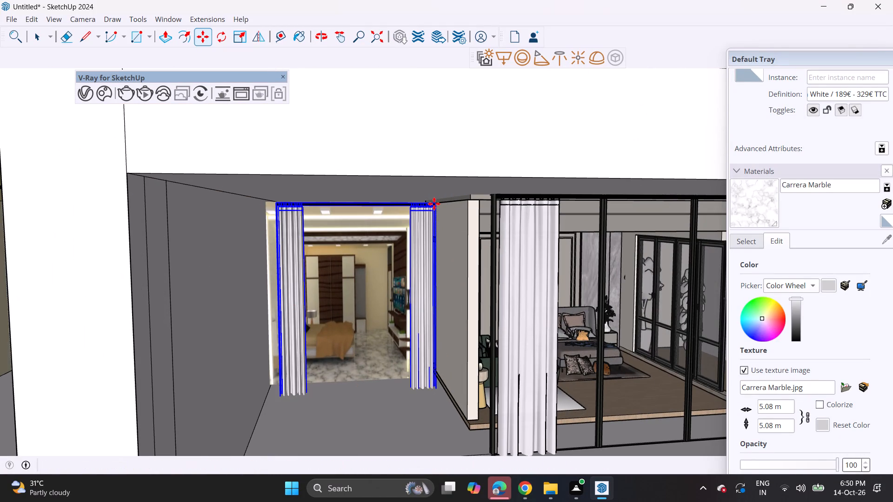
scroll(422, 235, "down", 4)
scroll(498, 319, "down", 3)
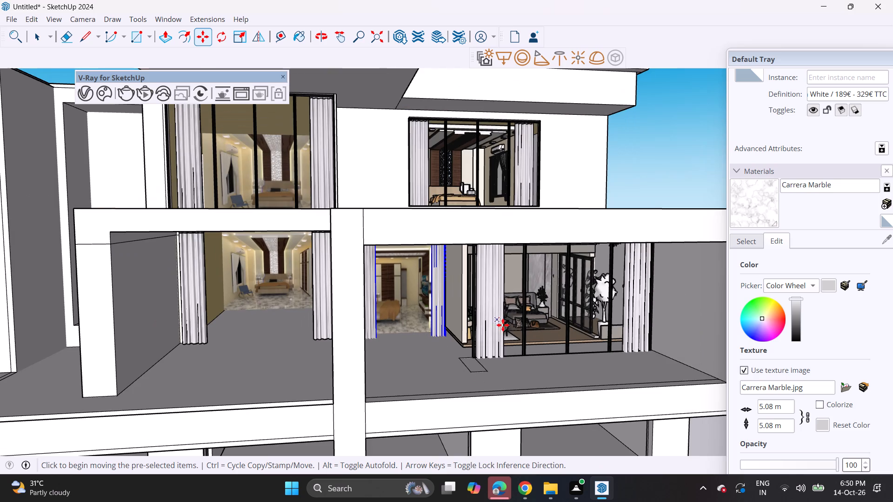
key("space")
left_click(477, 167)
scroll(480, 176, "down", 3)
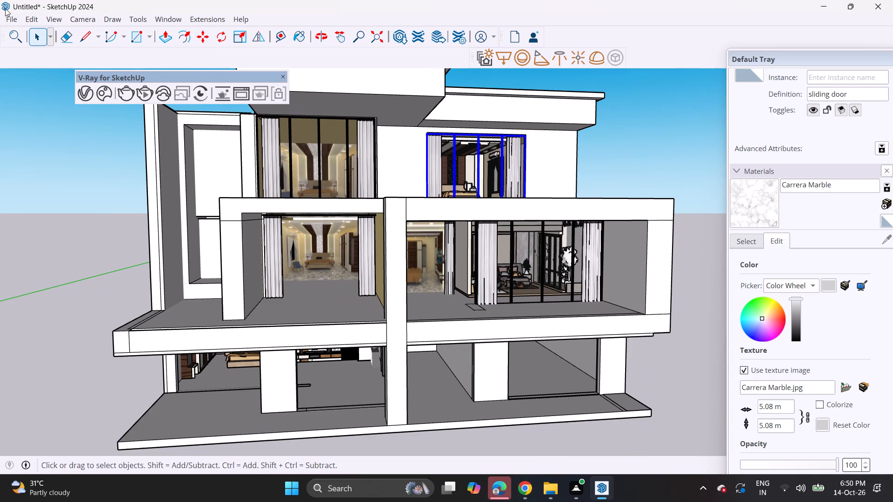
Import the bedroom model "Unbnm,..titled" from the Downloads folder and place it on the ground beside the villa.
left_click(8, 19)
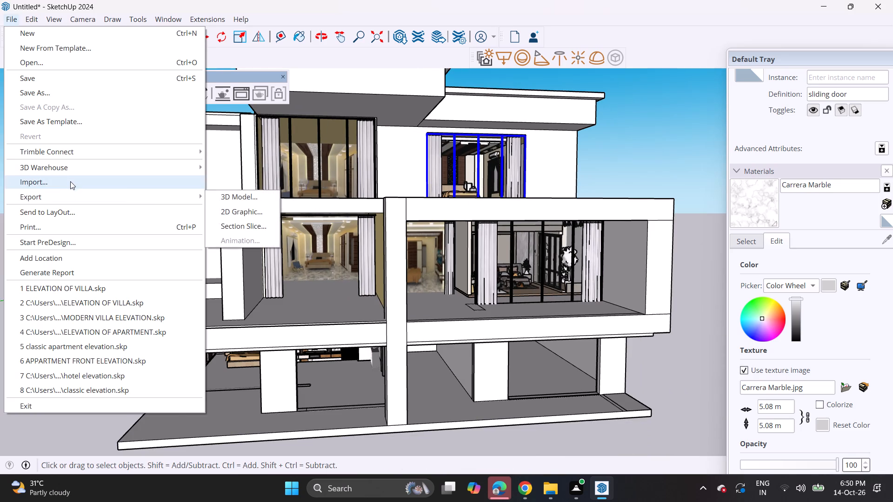
left_click(70, 178)
scroll(182, 170, "down", 4)
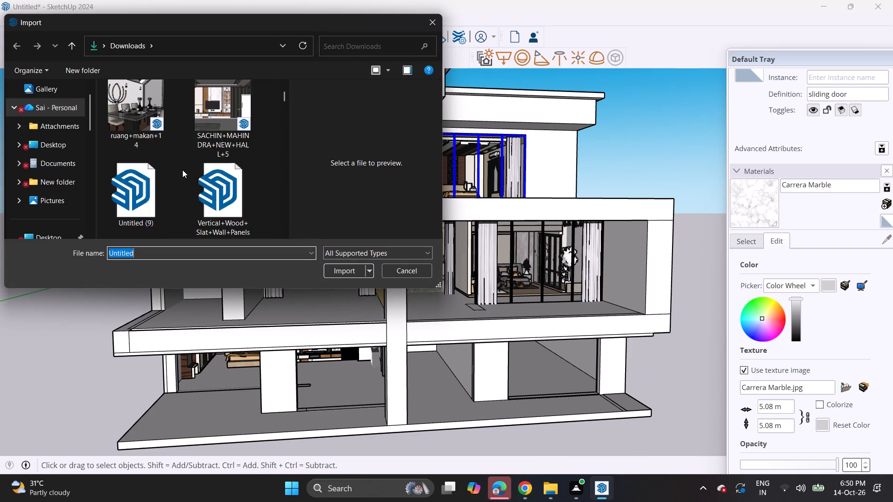
scroll(182, 170, "down", 3)
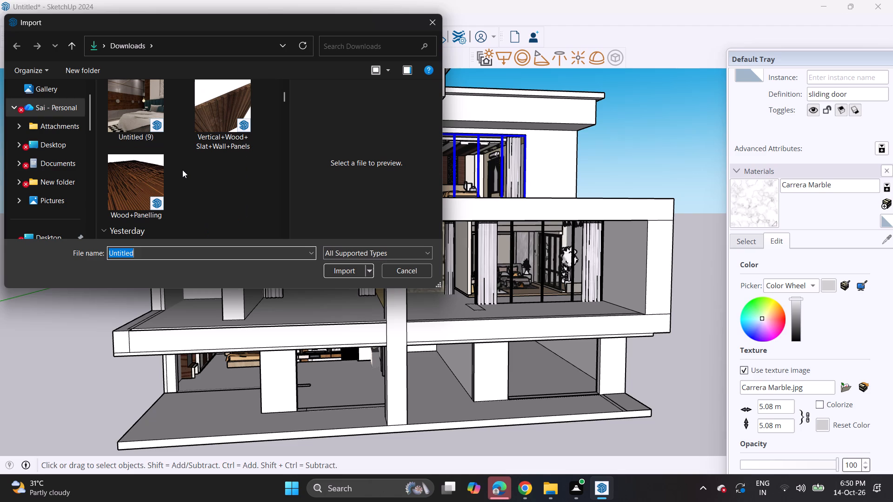
scroll(182, 170, "down", 3)
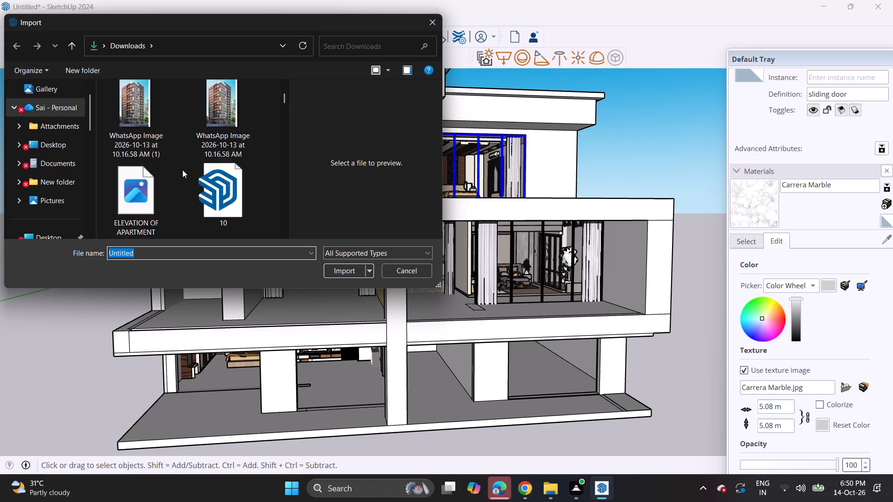
scroll(182, 170, "down", 7)
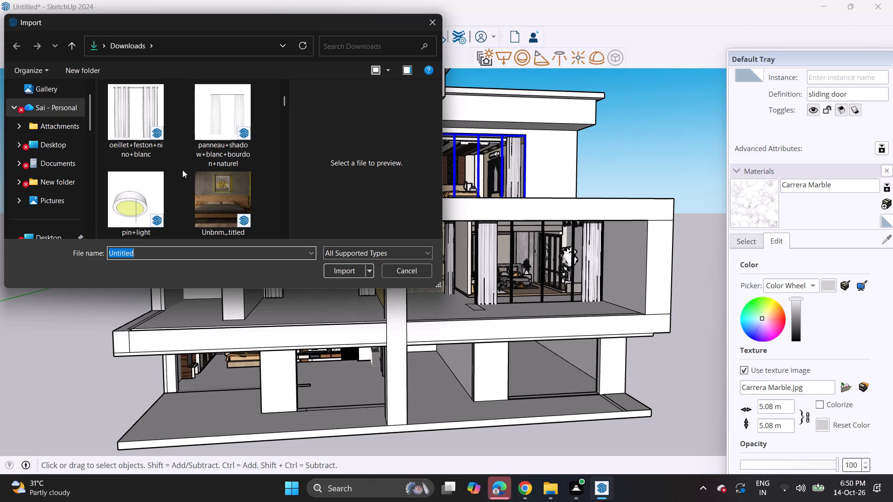
scroll(182, 170, "down", 3)
scroll(182, 170, "up", 3)
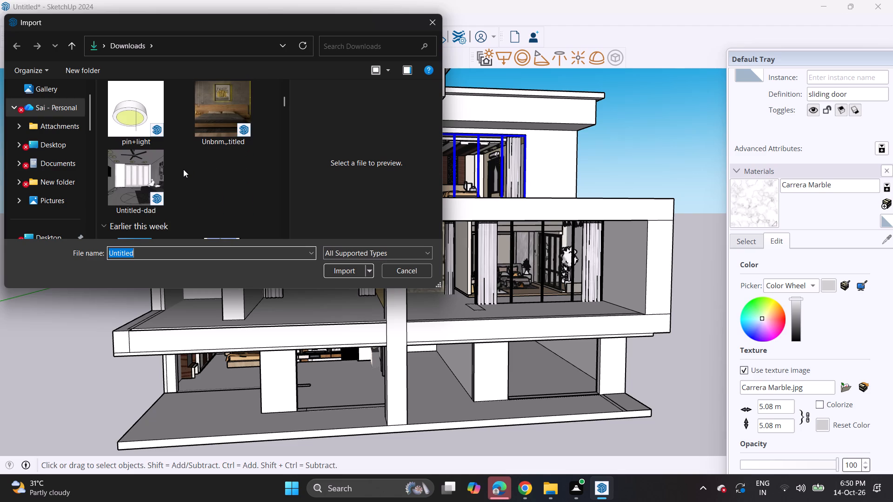
scroll(183, 169, "down", 1)
scroll(183, 169, "up", 1)
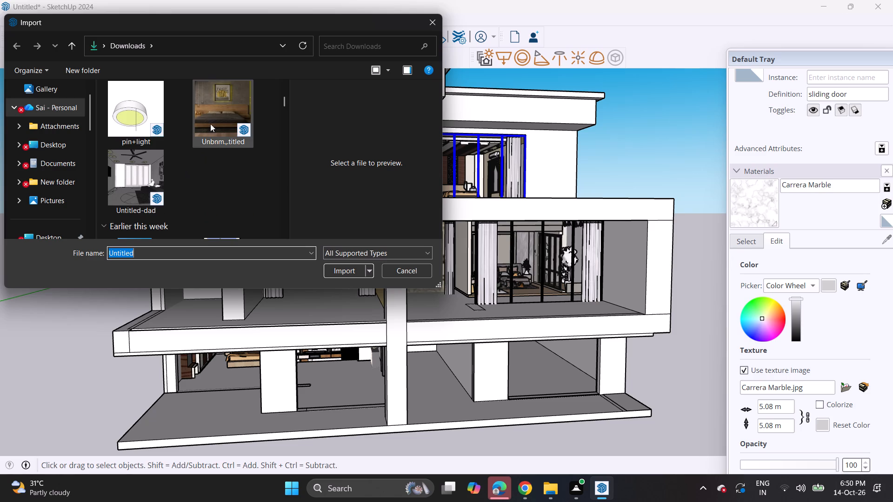
left_click(232, 92)
left_click(343, 269)
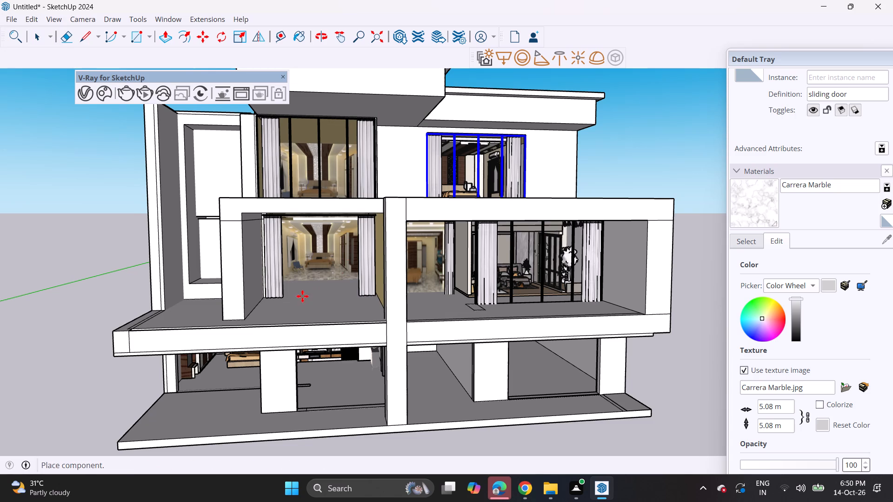
scroll(355, 216, "down", 4)
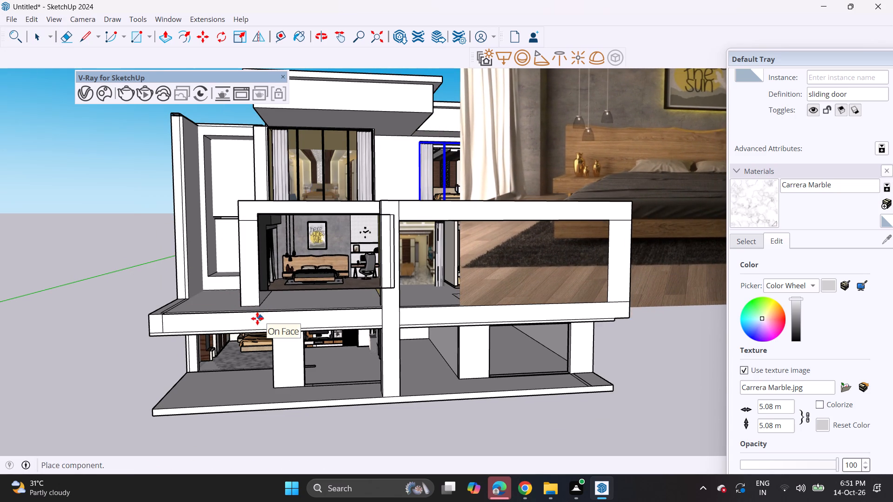
scroll(247, 312, "down", 12)
left_click(446, 335)
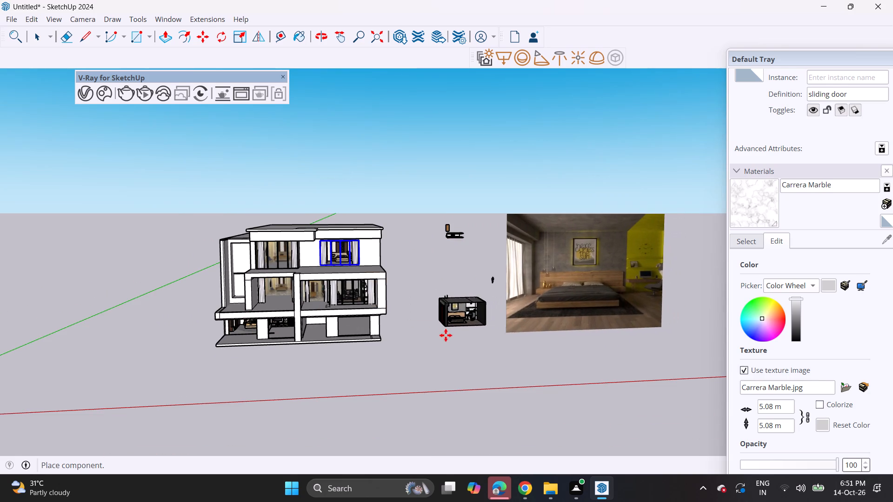
Explode the imported bedroom component and the group inside it so the room and the large picture are separate.
right_click(563, 306)
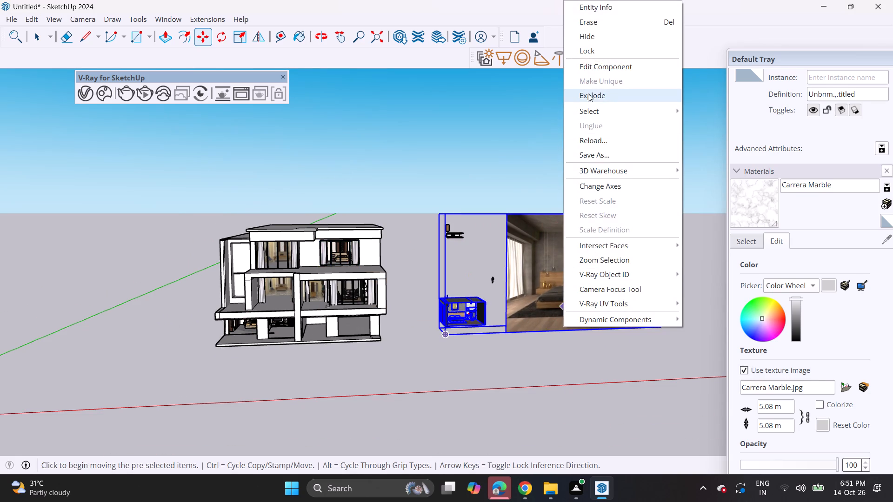
left_click(588, 93)
key("space")
left_click(563, 273)
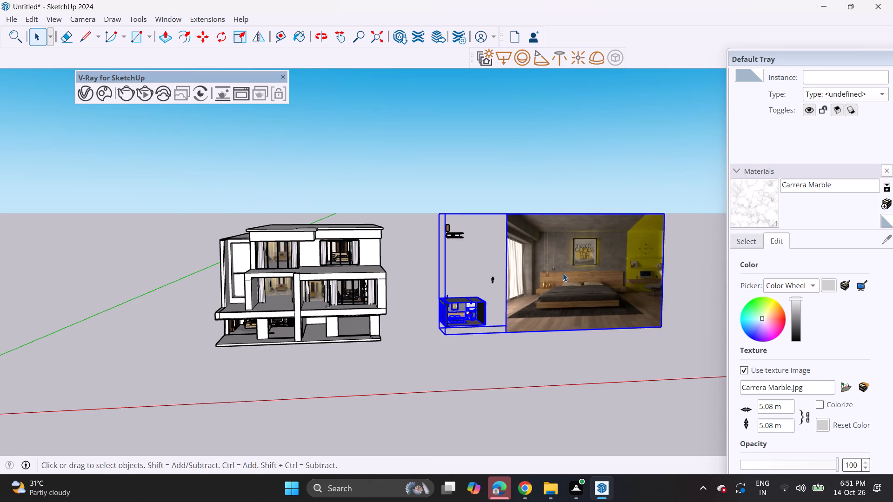
right_click(555, 281)
left_click(578, 125)
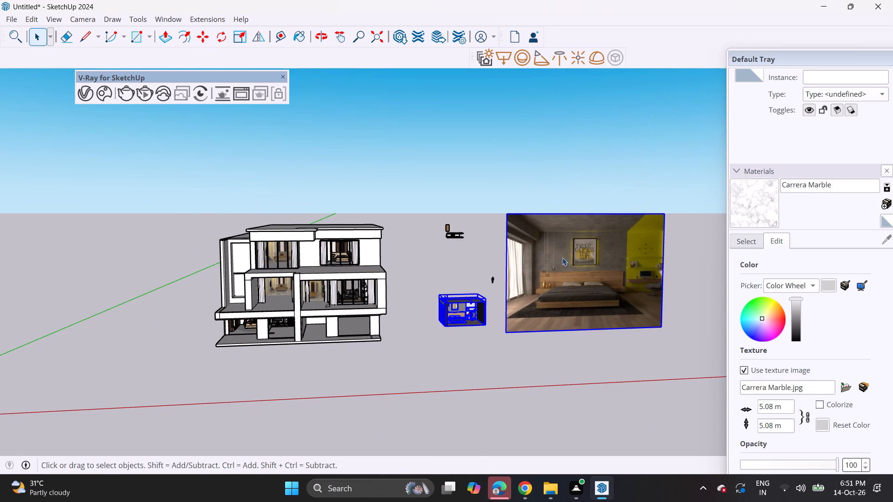
Delete the large bedroom picture next to the imported room model.
left_click(557, 287)
key("Delete")
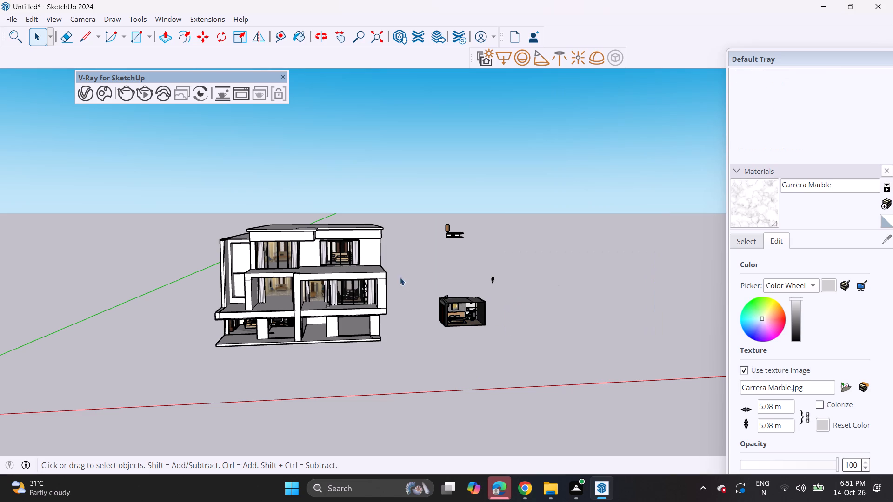
Move the imported bedroom room group into the left-hand middle-floor room of the villa, behind its curtains.
left_click_drag(423, 262, 511, 338)
right_click(467, 317)
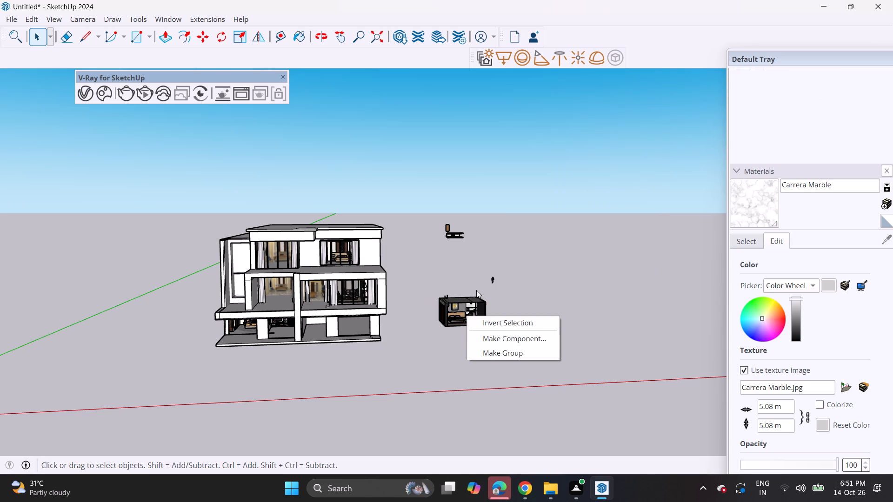
left_click_drag(411, 274, 496, 329)
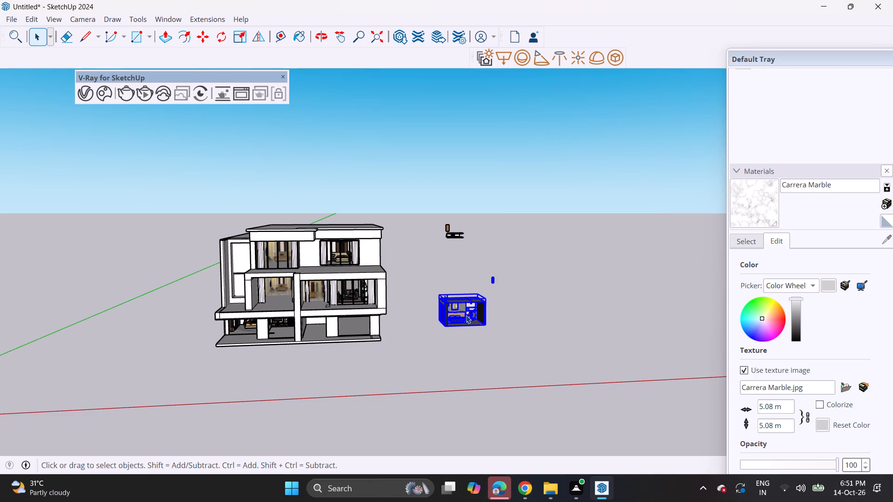
left_click(493, 280, "ctrl+shift")
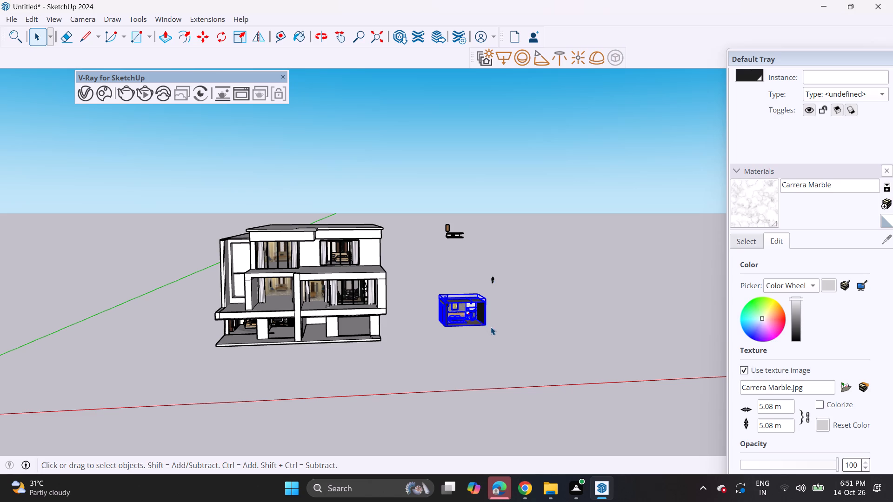
right_click(475, 309)
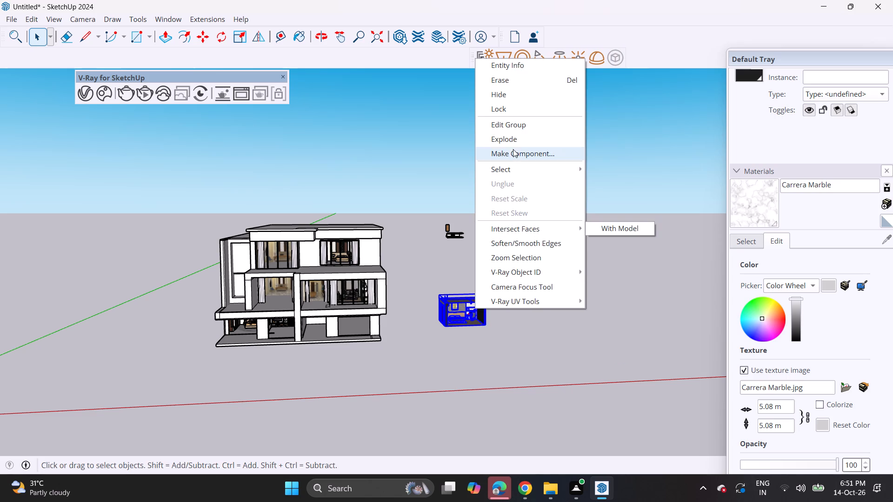
left_click(471, 325)
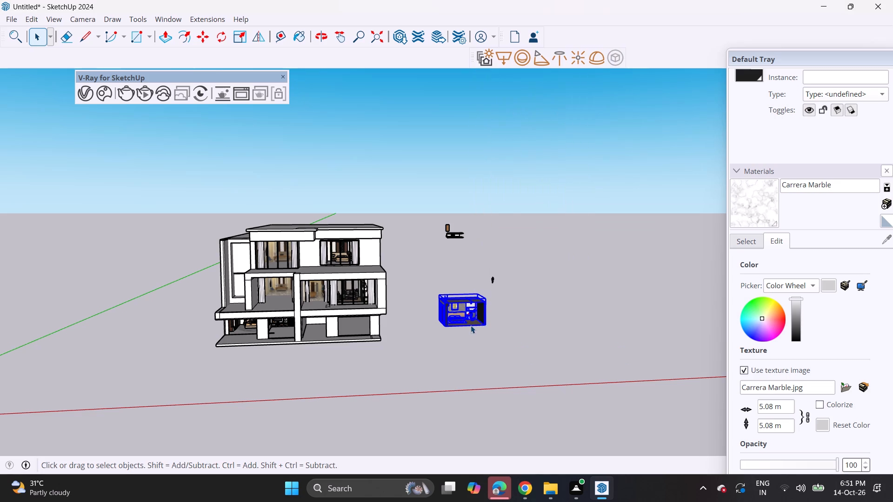
left_click(478, 320)
left_click(494, 331)
left_click(477, 319)
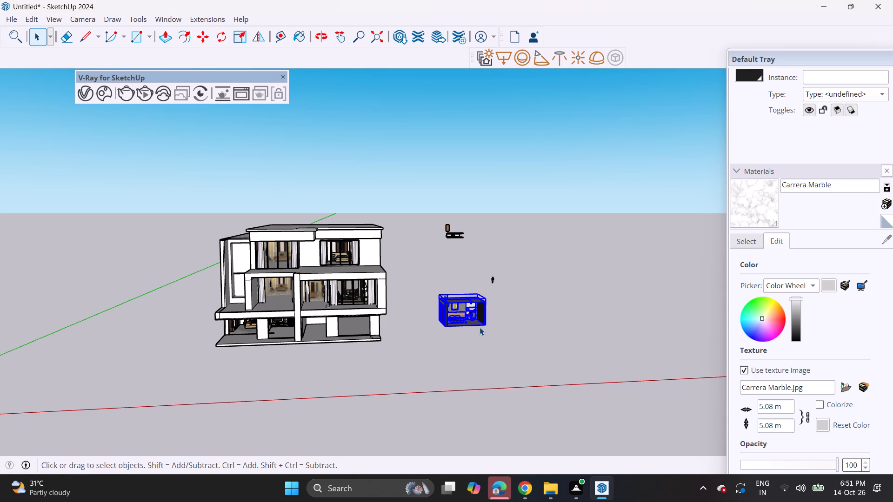
key("m")
left_click(488, 328)
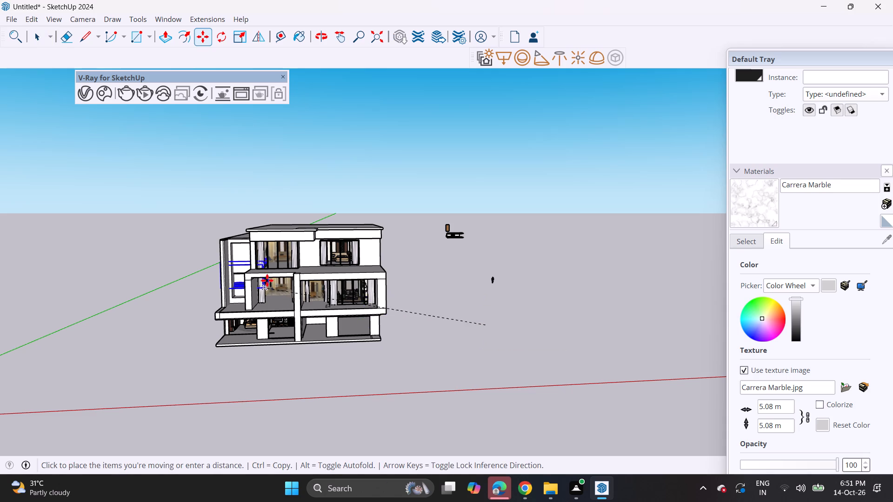
scroll(267, 280, "up", 4)
scroll(309, 289, "up", 3)
middle_click_drag(307, 295, 380, 290)
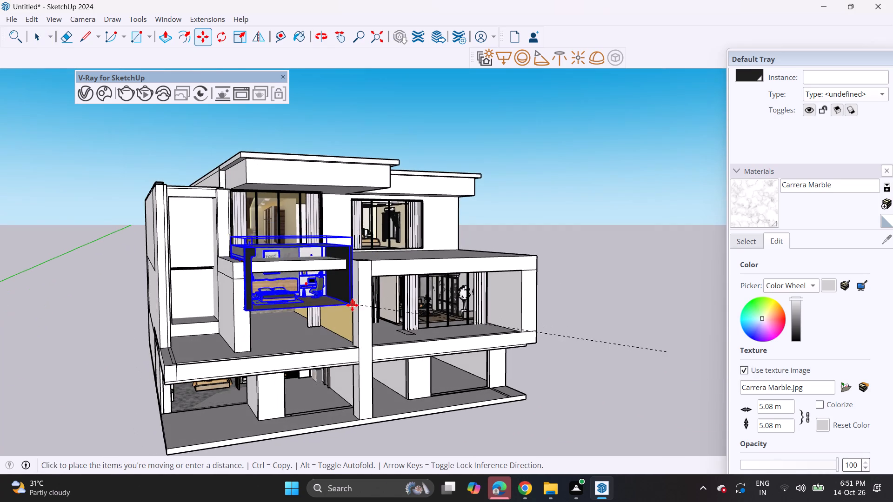
left_click(325, 326)
Delete the 33.jpg backdrop image behind the bedroom model placed on the middle floor.
middle_click_drag(324, 326, 296, 324)
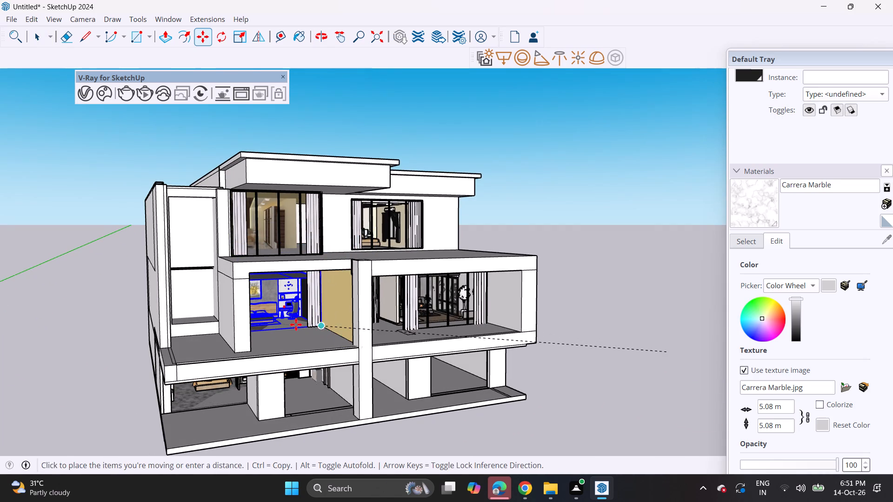
middle_click_drag(296, 324, 232, 320)
scroll(286, 310, "up", 4)
middle_click_drag(284, 310, 296, 294)
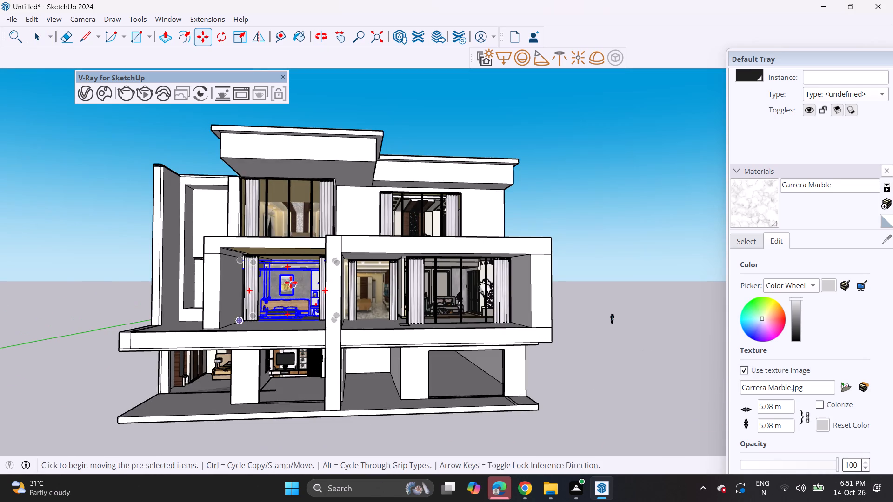
scroll(287, 252, "up", 13)
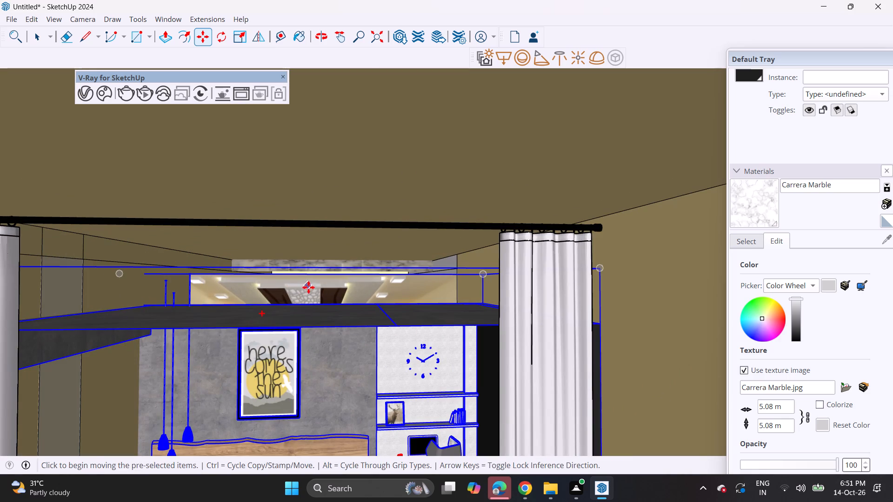
key("space")
left_click(314, 295)
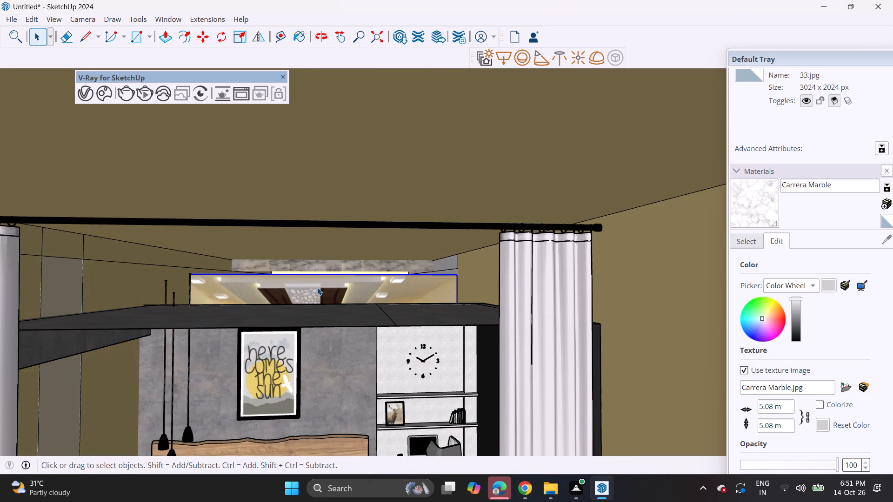
key("Delete")
Scale the placed bedroom model upward so its top reaches the curtain rod at the opening.
scroll(320, 290, "down", 4)
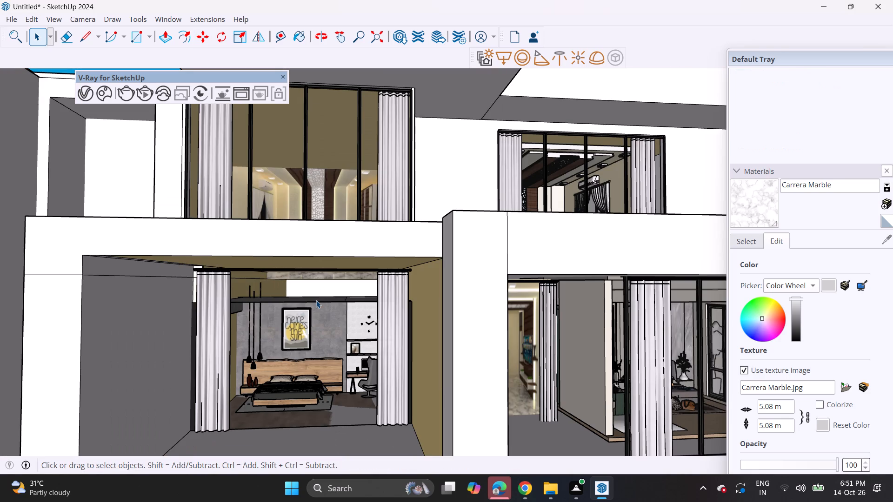
middle_click_drag(316, 300, 329, 275)
left_click(318, 324)
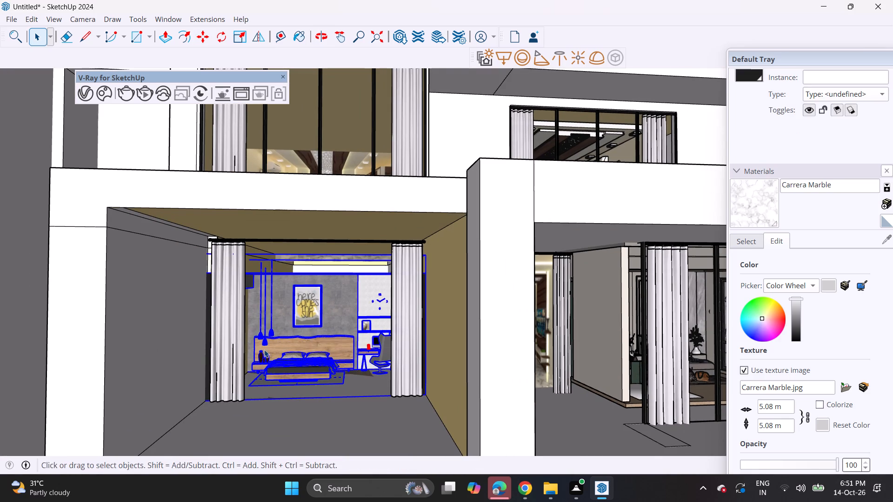
left_click(242, 35)
left_click(323, 257)
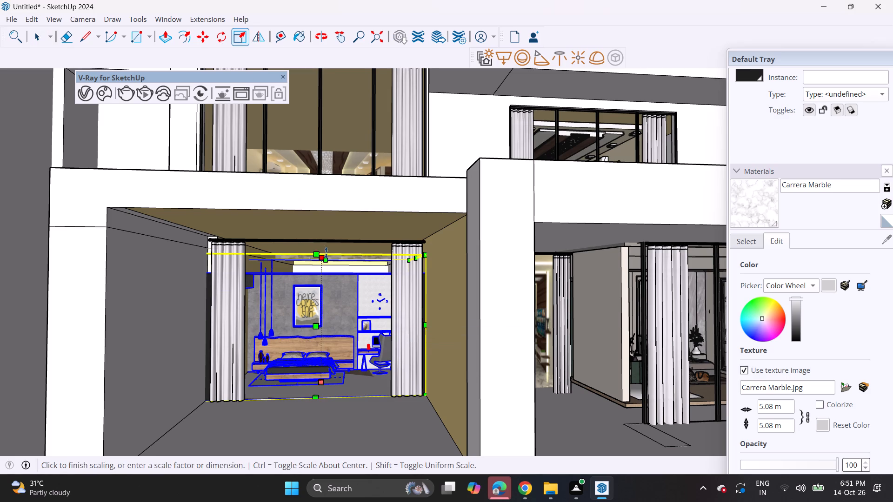
left_click(329, 241)
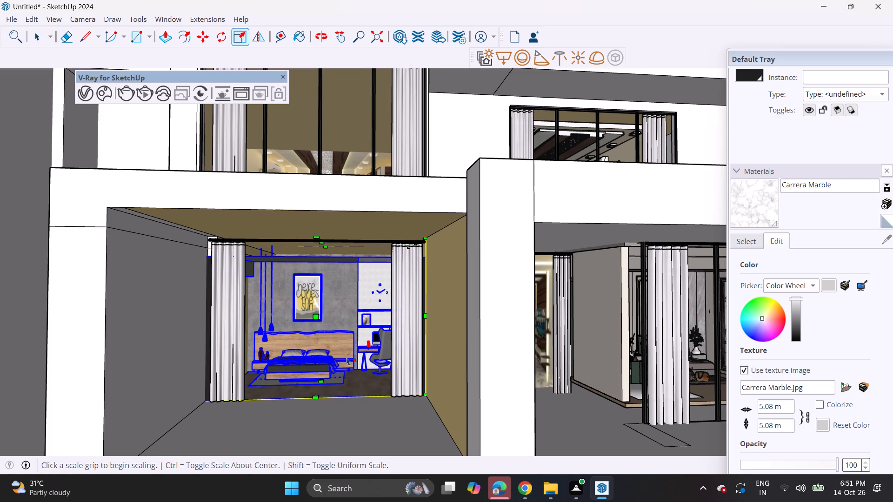
Copy the sliding door from the upper-floor left opening into the middle-floor bedroom opening directly below it.
scroll(305, 338, "down", 8)
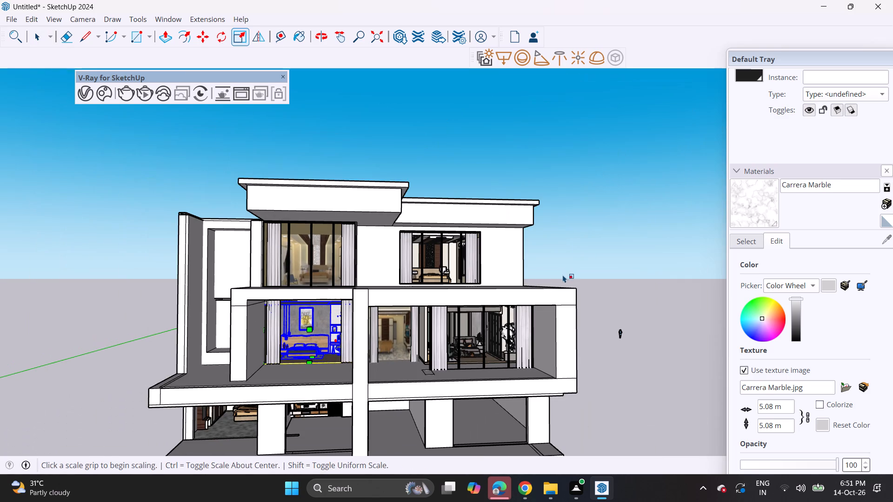
key("space")
left_click(566, 265)
scroll(351, 336, "down", 1)
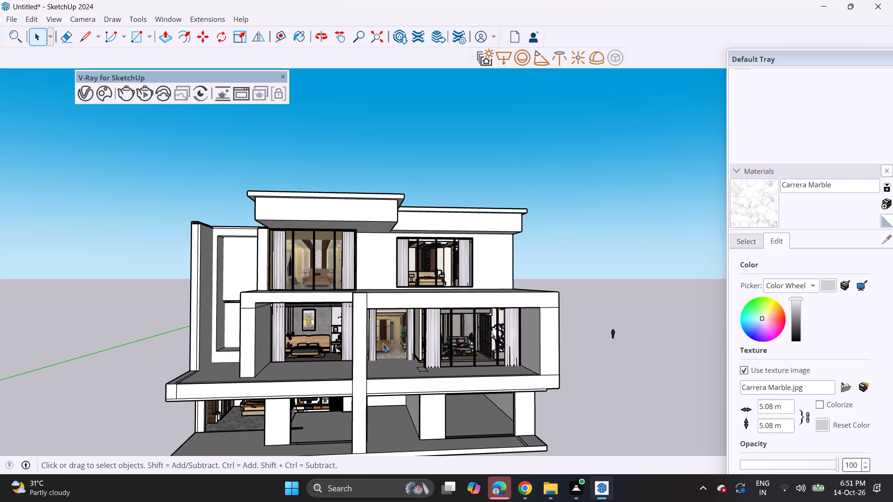
middle_click_drag(292, 326, 313, 326)
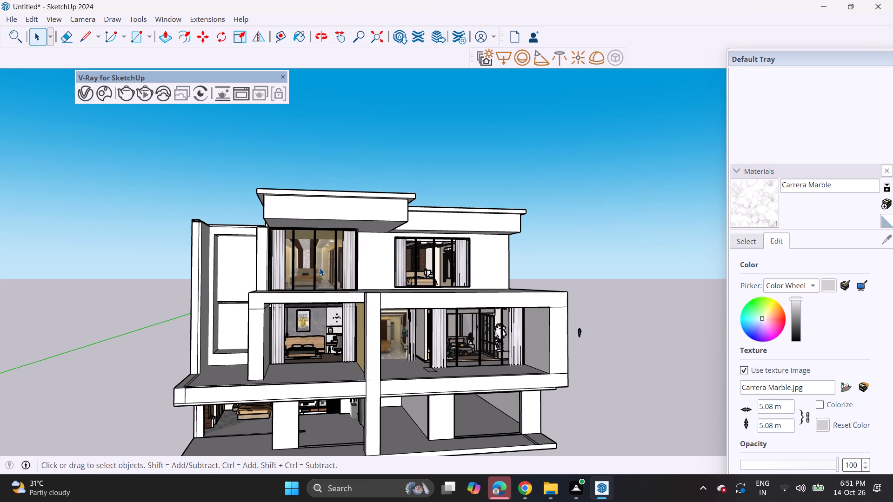
left_click(319, 267)
scroll(319, 270, "up", 4)
key("m")
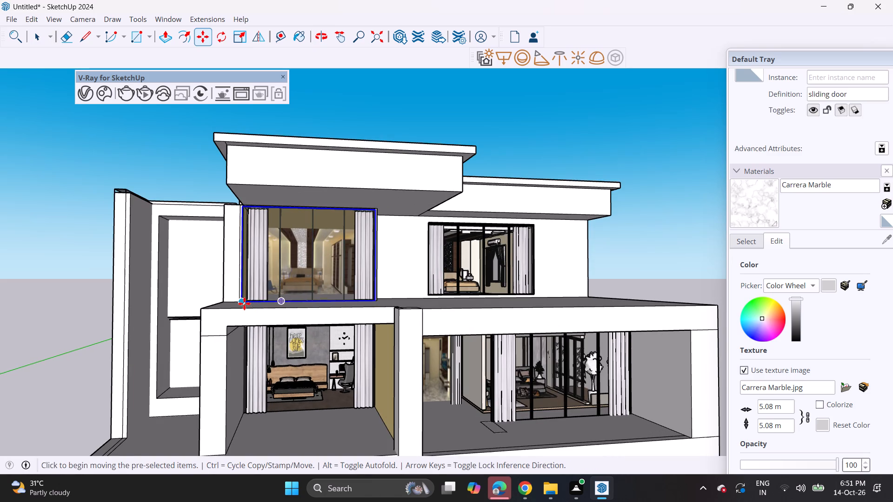
left_click(244, 304)
scroll(254, 408, "up", 4)
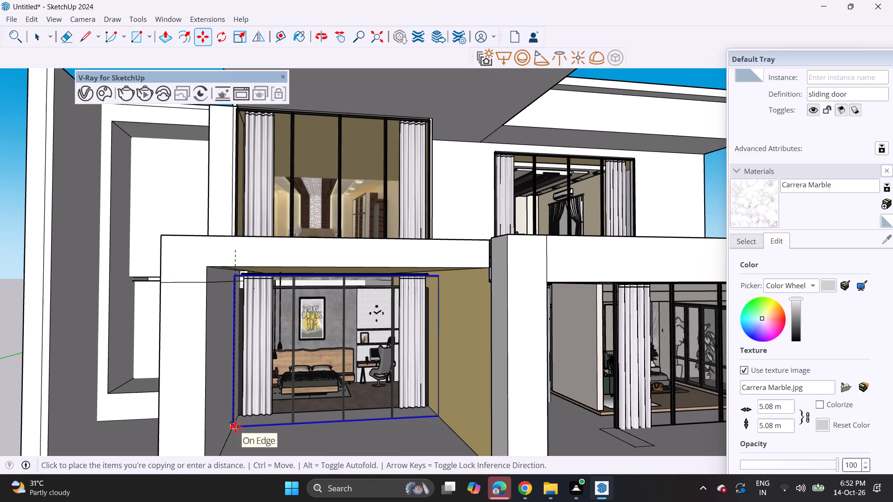
left_click(237, 426)
scroll(328, 417, "down", 3)
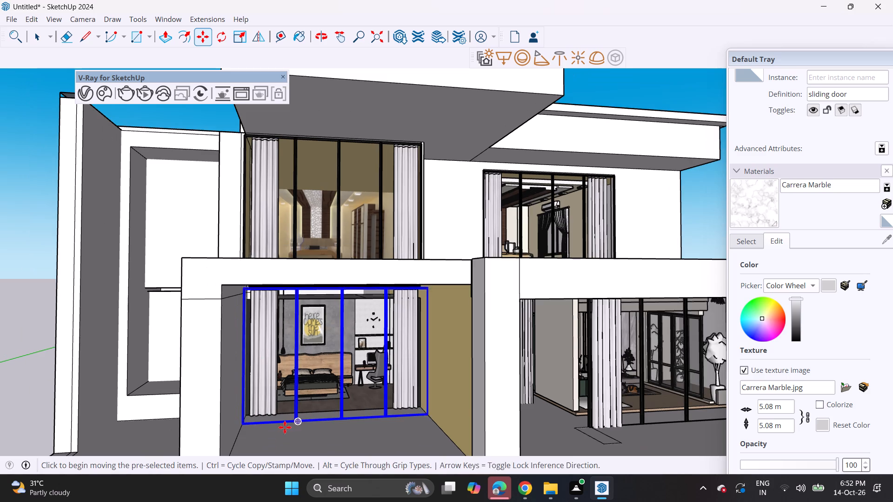
scroll(296, 417, "down", 6)
middle_click_drag(326, 414, 315, 405)
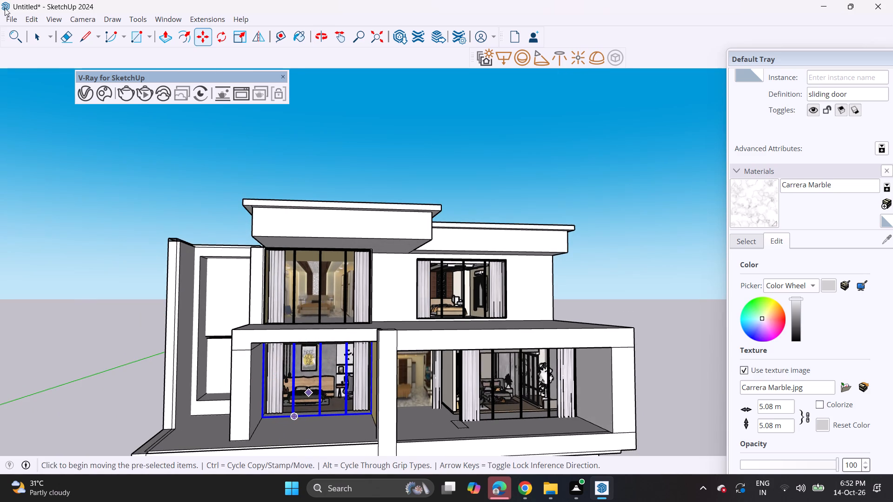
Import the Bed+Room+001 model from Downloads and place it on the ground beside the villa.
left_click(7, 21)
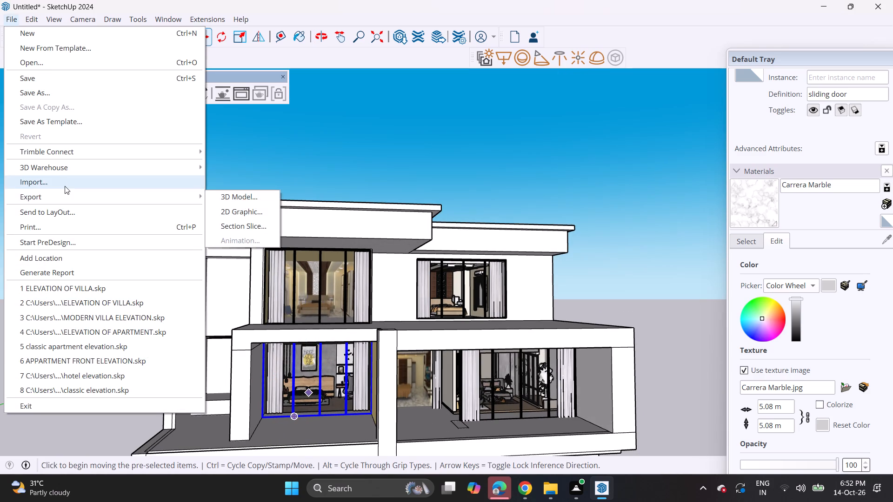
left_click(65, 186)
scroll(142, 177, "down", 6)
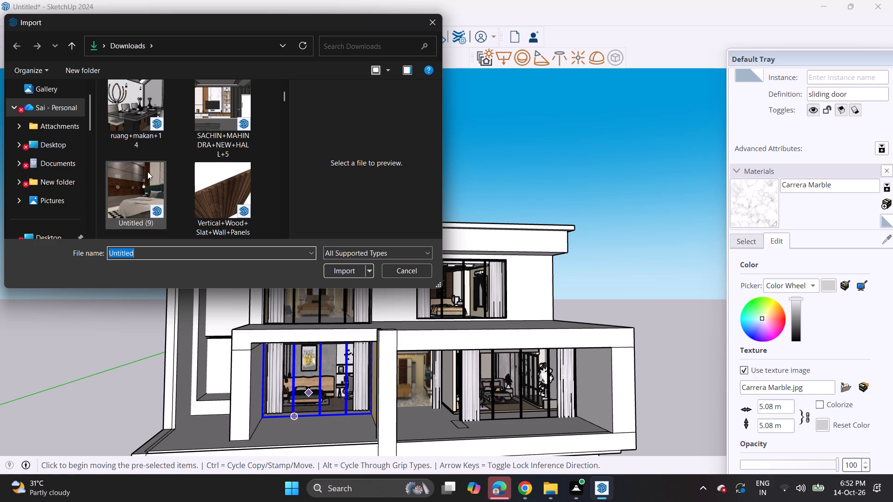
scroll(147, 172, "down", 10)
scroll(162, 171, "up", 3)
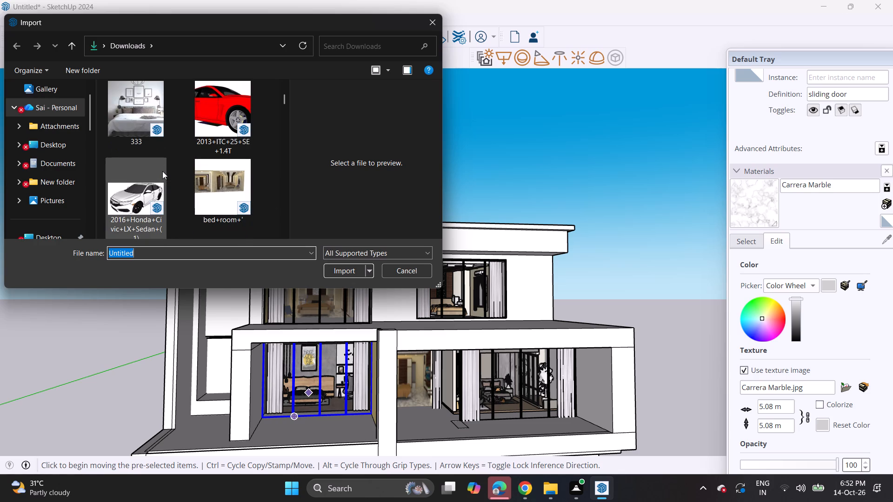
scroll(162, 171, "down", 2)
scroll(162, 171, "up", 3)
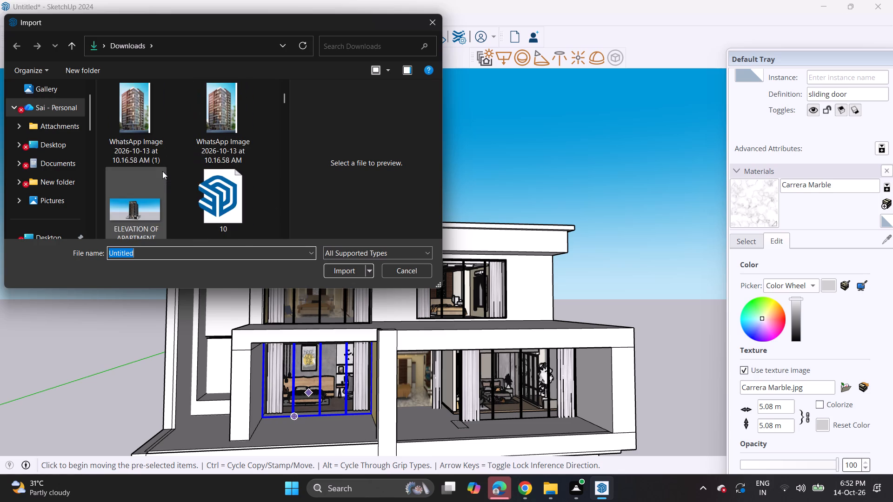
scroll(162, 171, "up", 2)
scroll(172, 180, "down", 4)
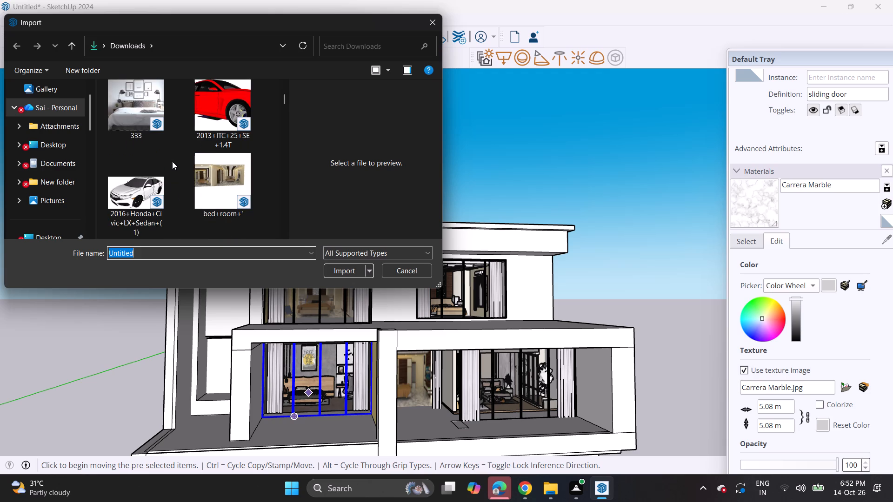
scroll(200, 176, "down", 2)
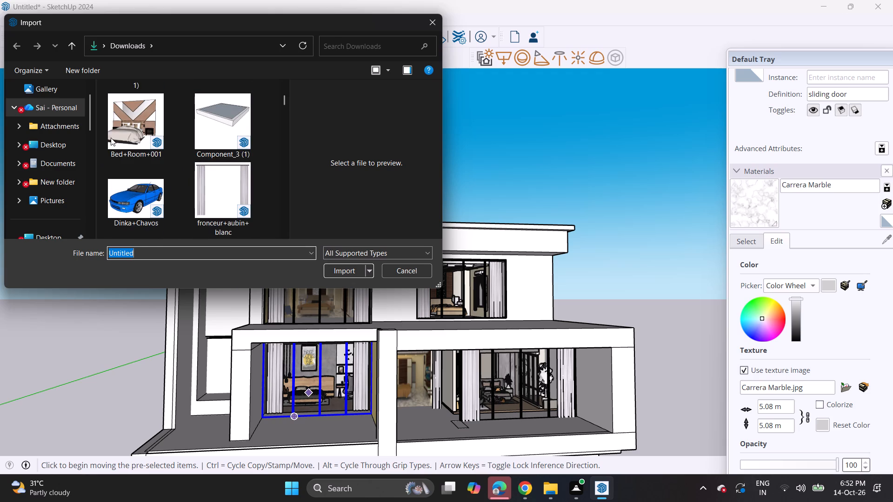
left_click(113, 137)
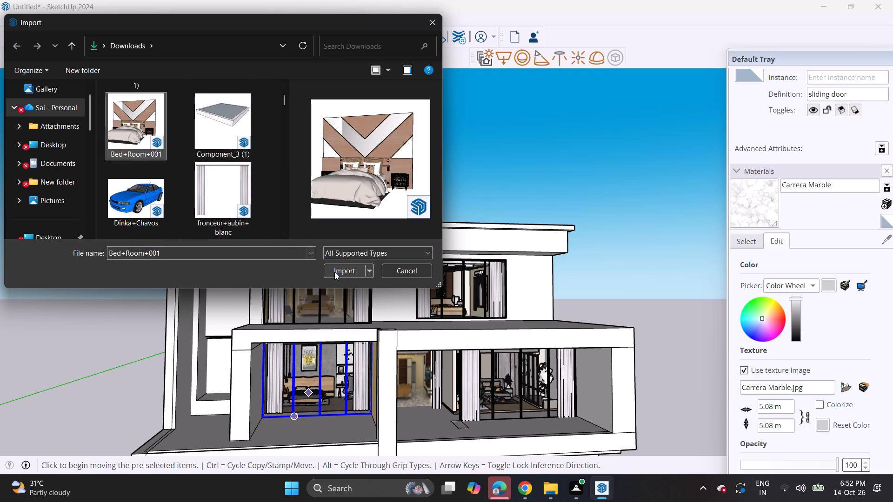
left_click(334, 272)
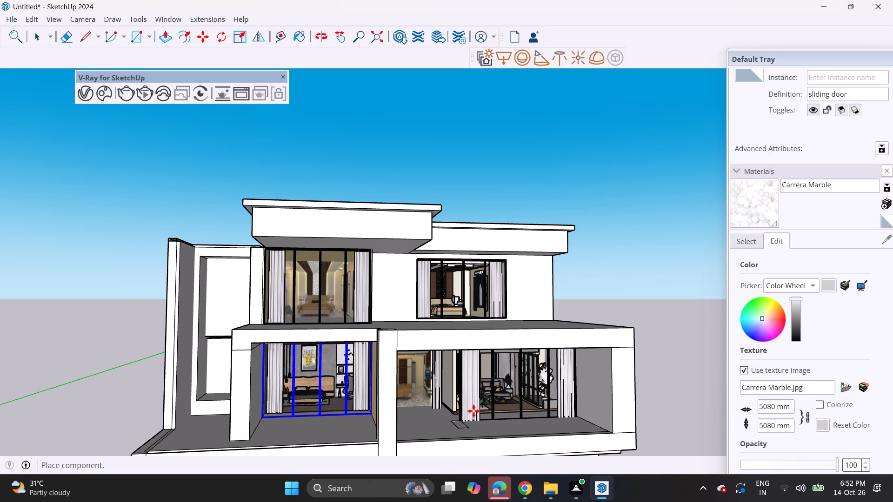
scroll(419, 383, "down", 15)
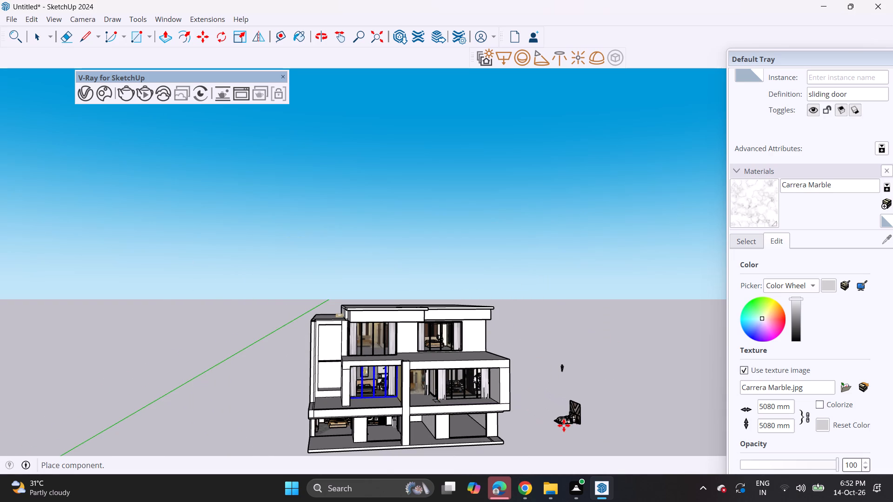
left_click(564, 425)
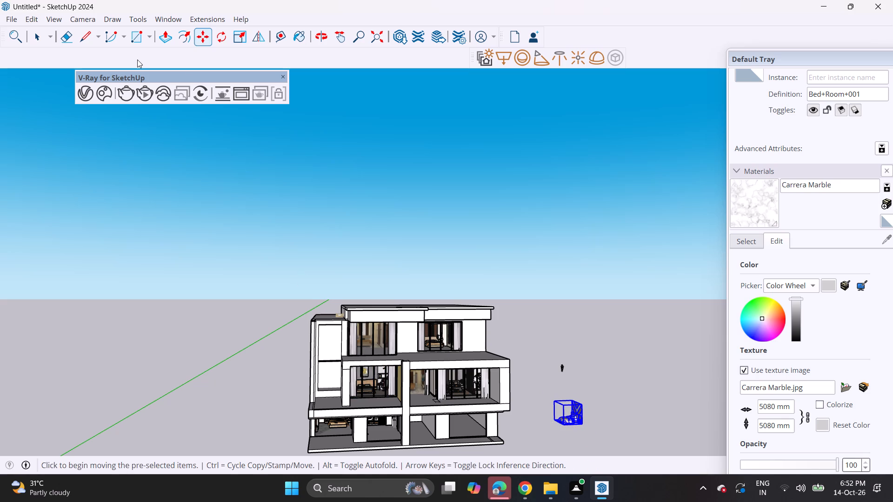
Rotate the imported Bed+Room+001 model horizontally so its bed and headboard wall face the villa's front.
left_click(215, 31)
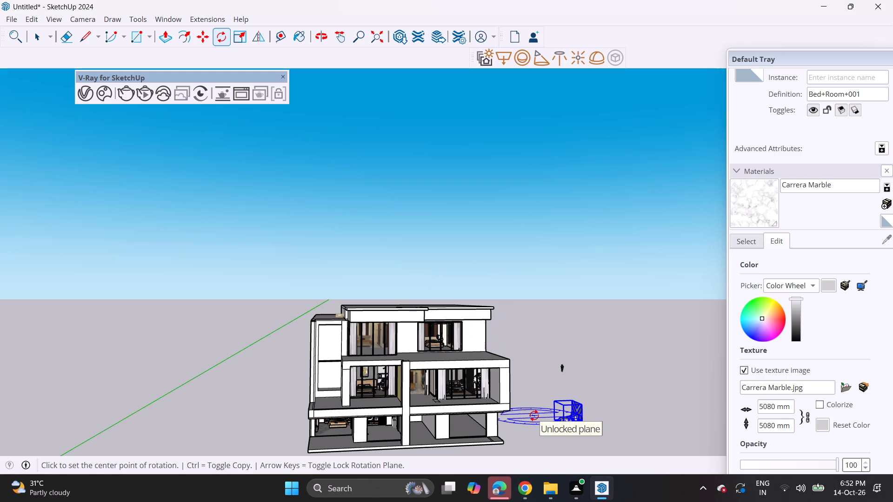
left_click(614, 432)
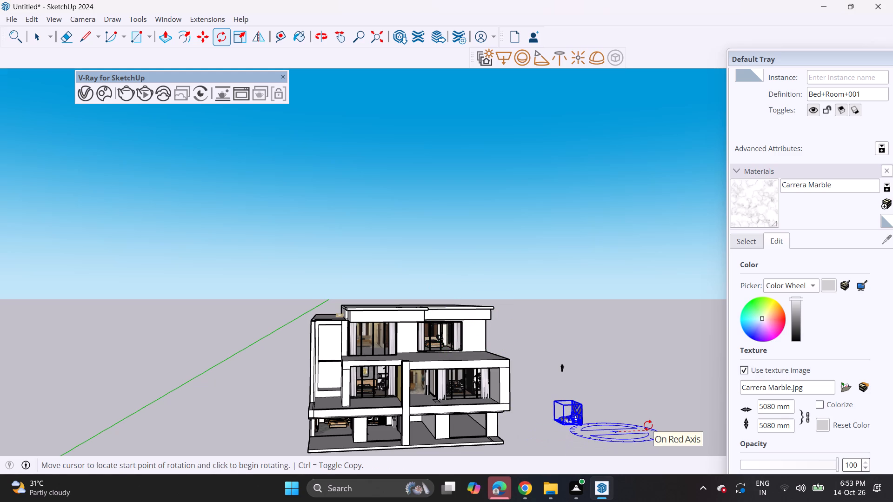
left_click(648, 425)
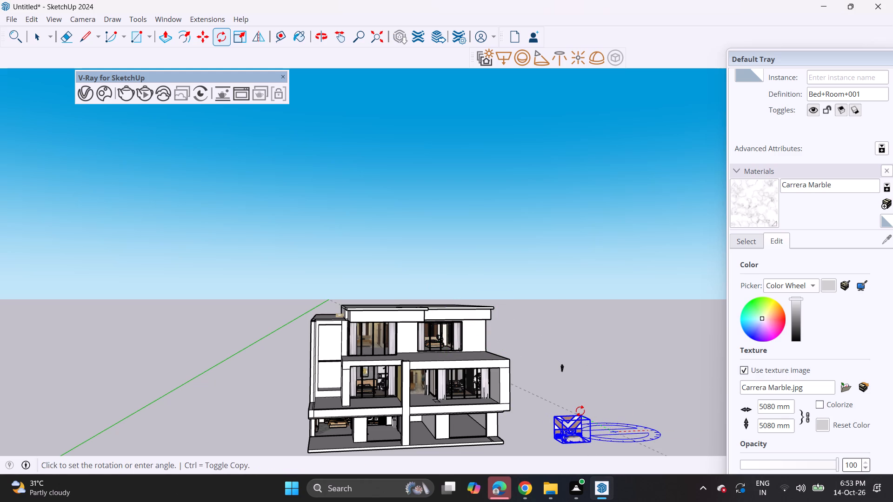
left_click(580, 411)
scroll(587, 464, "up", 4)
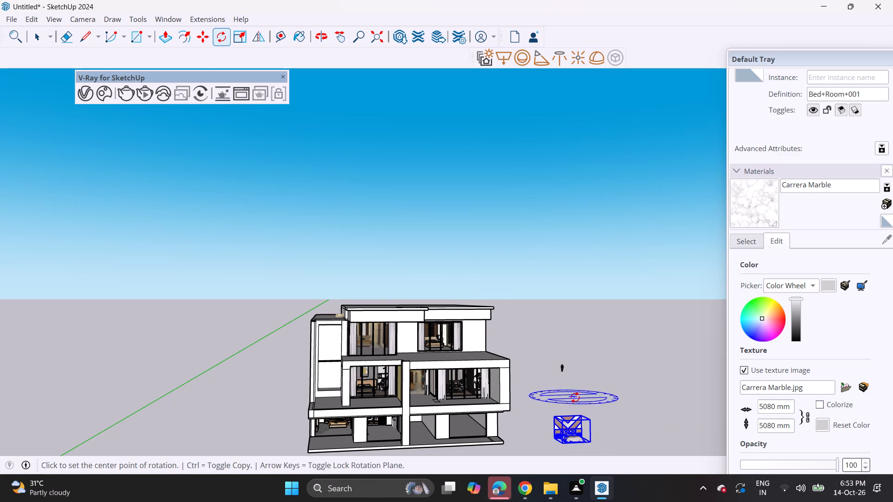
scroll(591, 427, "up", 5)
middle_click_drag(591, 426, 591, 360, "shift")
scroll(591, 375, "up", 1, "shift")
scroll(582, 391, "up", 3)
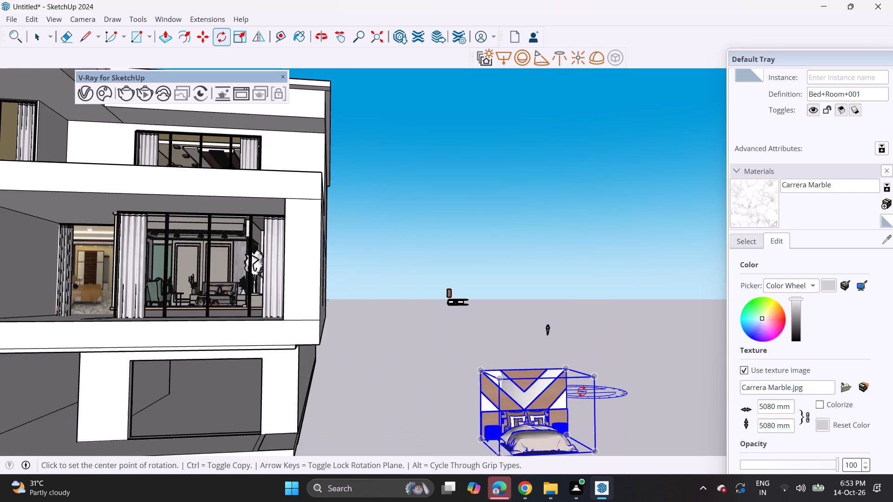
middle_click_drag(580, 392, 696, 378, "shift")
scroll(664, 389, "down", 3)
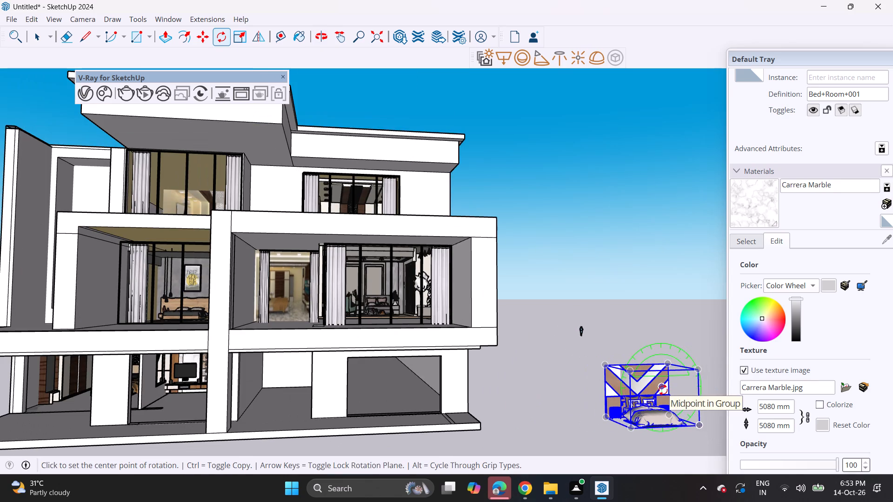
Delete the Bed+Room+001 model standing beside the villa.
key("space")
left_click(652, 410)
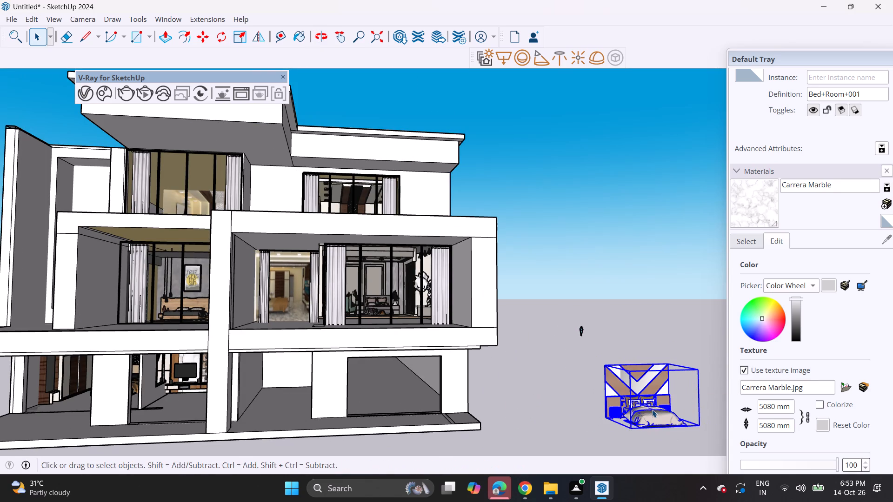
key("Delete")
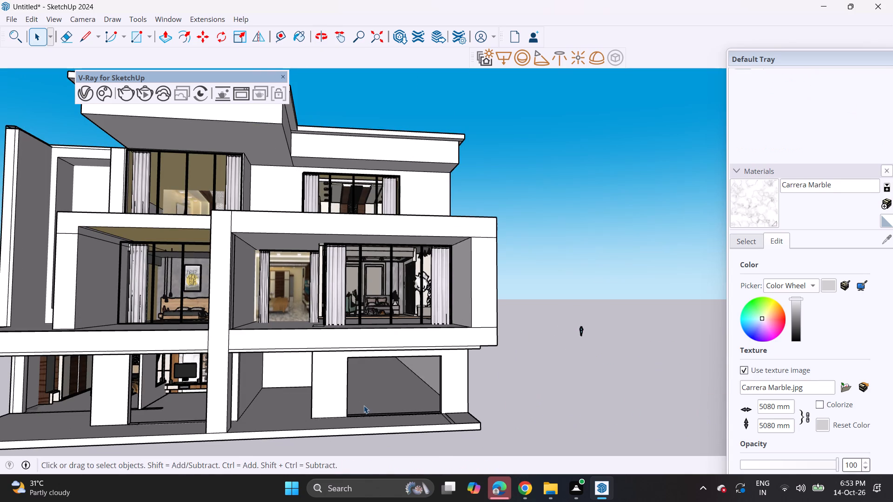
Copy the middle-floor bedroom's sliding door down to the lower corner of the left-hand ground-floor bedroom opening.
scroll(364, 405, "down", 2)
middle_click_drag(364, 405, 457, 393)
middle_click_drag(367, 426, 407, 439)
left_click(318, 325)
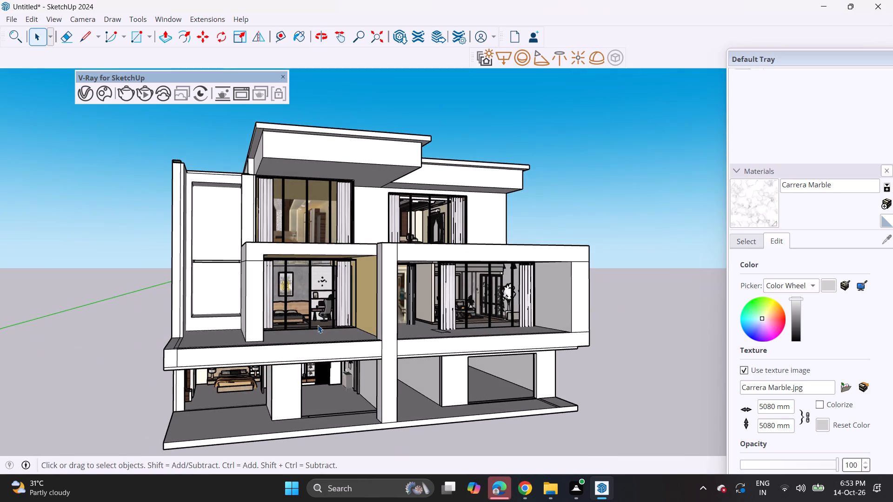
scroll(318, 327, "up", 2)
key("m")
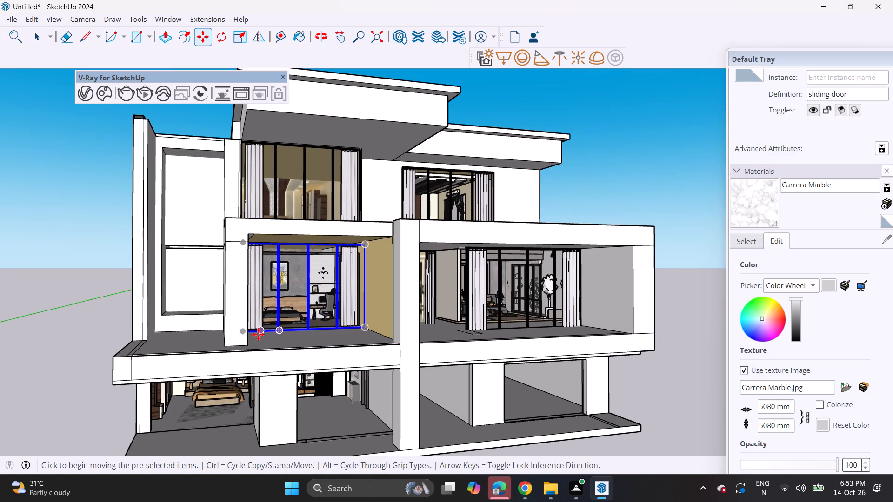
left_click(249, 330)
scroll(161, 431, "up", 2)
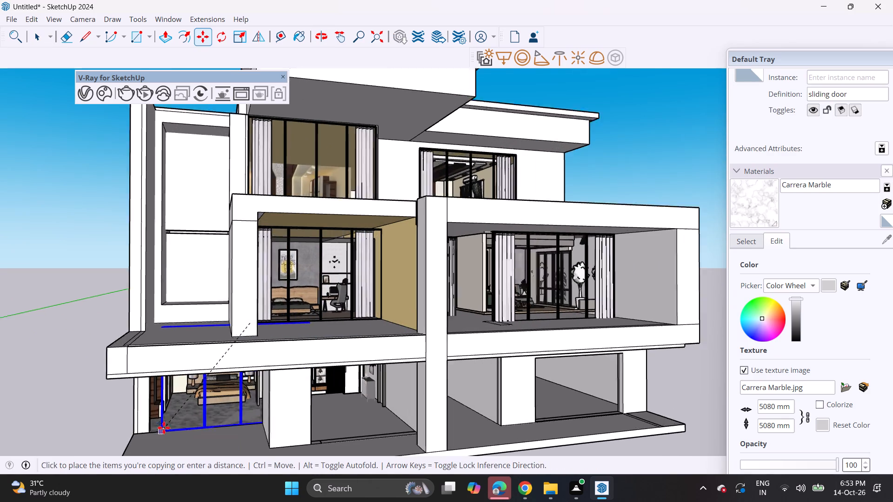
scroll(164, 428, "up", 1)
left_click(147, 437)
scroll(169, 436, "down", 2)
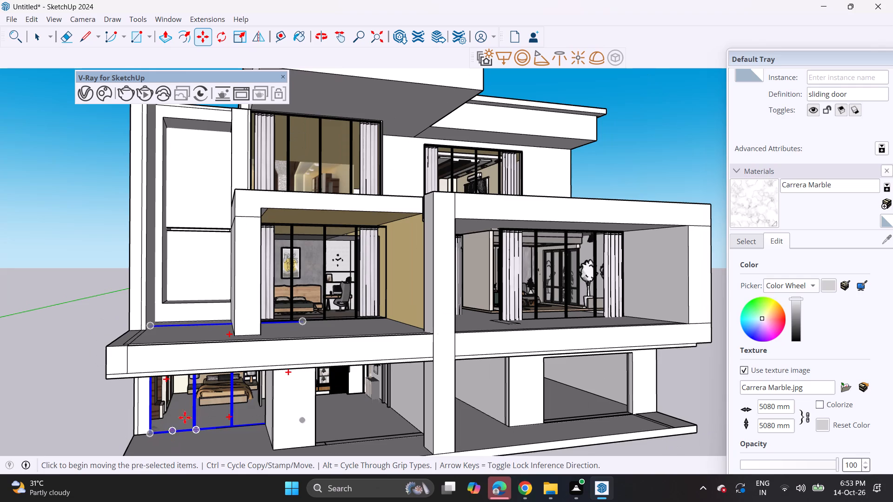
Examine from below how the copied sliding door fits the left-hand ground-floor bedroom opening and the slab above.
middle_click_drag(195, 407, 207, 357)
scroll(217, 361, "up", 1)
middle_click_drag(233, 340, 254, 306)
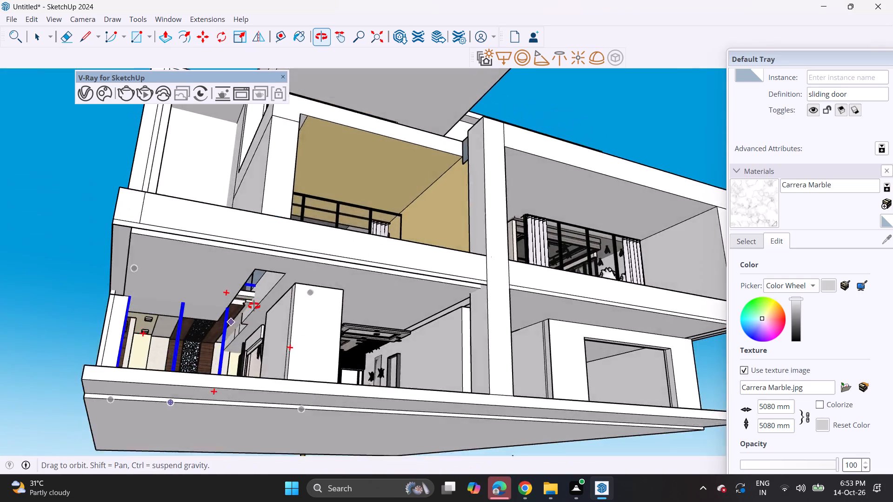
middle_click_drag(254, 306, 249, 329)
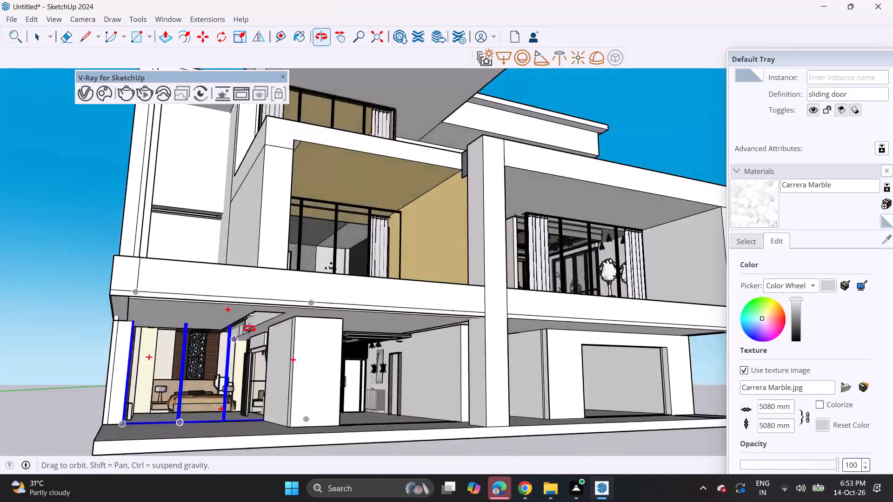
middle_click_drag(249, 329, 249, 274)
middle_click(249, 274)
scroll(249, 274, "up", 2)
middle_click_drag(249, 274, 235, 314)
middle_click_drag(392, 273, 367, 300)
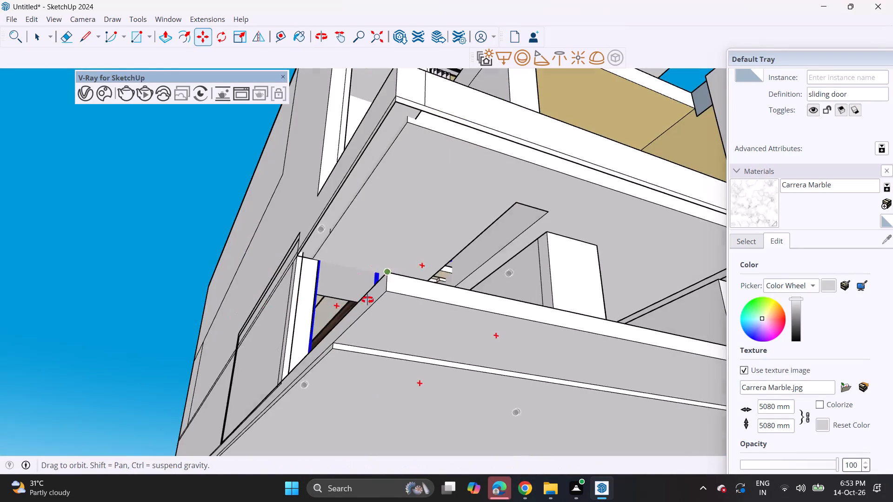
middle_click_drag(367, 300, 313, 344)
middle_click_drag(444, 313, 351, 329, "shift")
middle_click_drag(351, 329, 337, 355)
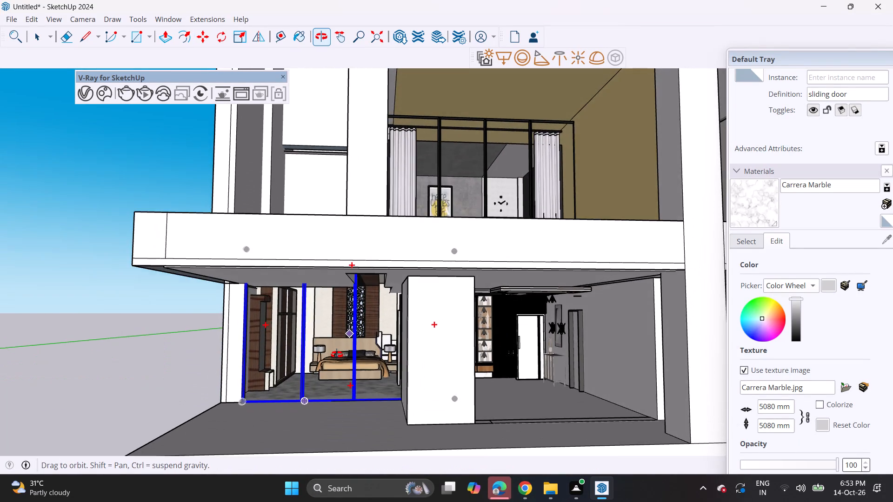
middle_click_drag(337, 355, 355, 323)
scroll(385, 271, "up", 3)
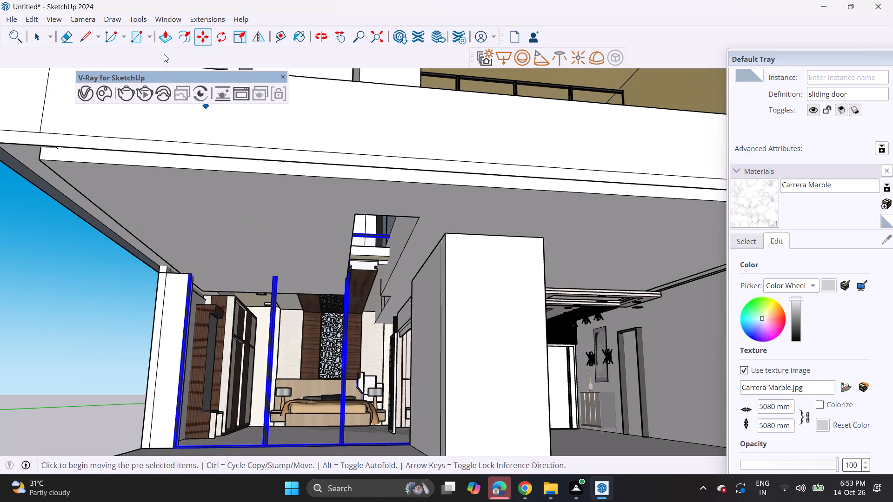
Close the opening in the slab above the left-hand ground-floor bedroom by push-pulling its face to the opposite edge.
left_click(172, 31)
left_click(398, 230)
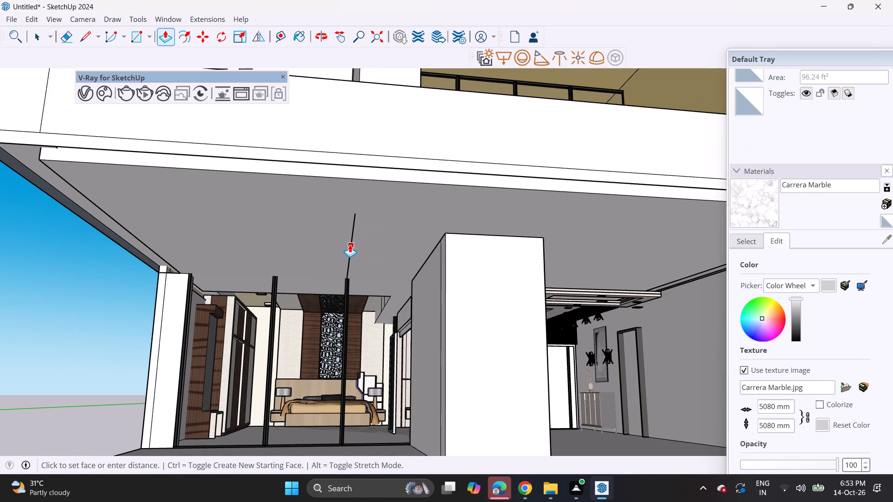
left_click(350, 244)
key("space")
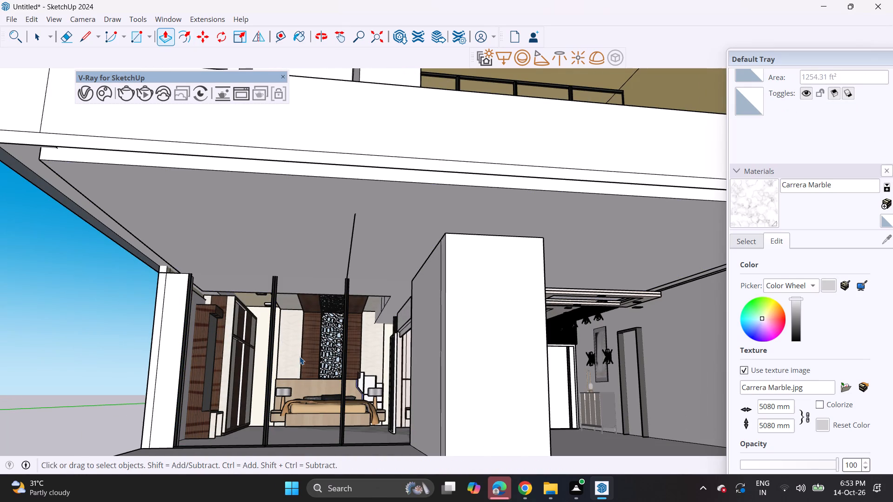
Move the copied ground-floor sliding door sideways until part of it projects beyond the villa's outer side wall.
left_click(300, 357)
scroll(300, 357, "down", 4)
middle_click_drag(302, 350, 306, 383)
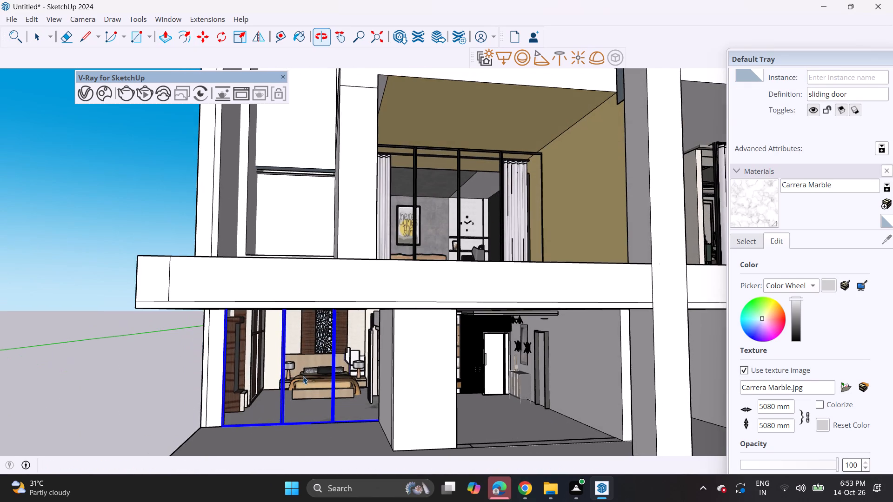
scroll(302, 368, "down", 1)
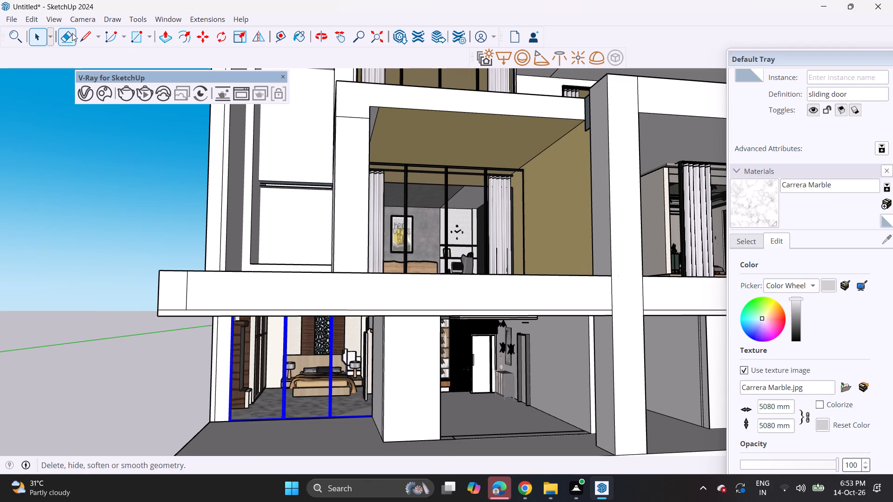
left_click(243, 34)
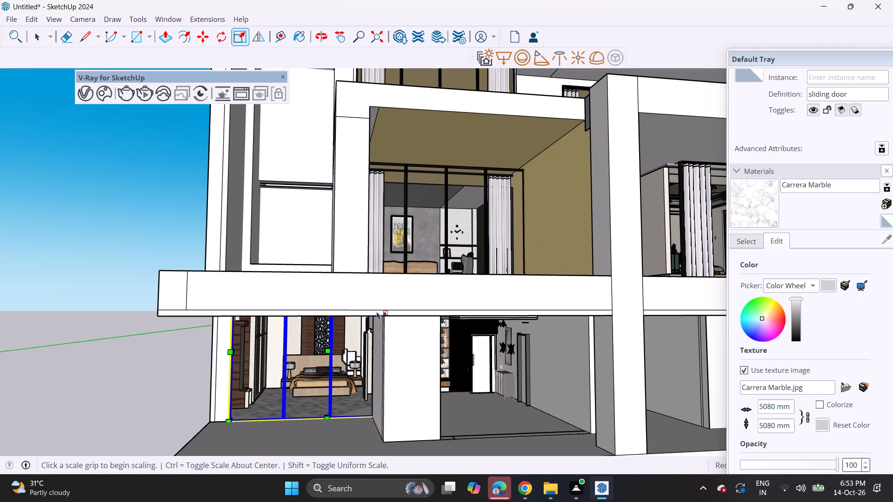
middle_click_drag(379, 312, 406, 262)
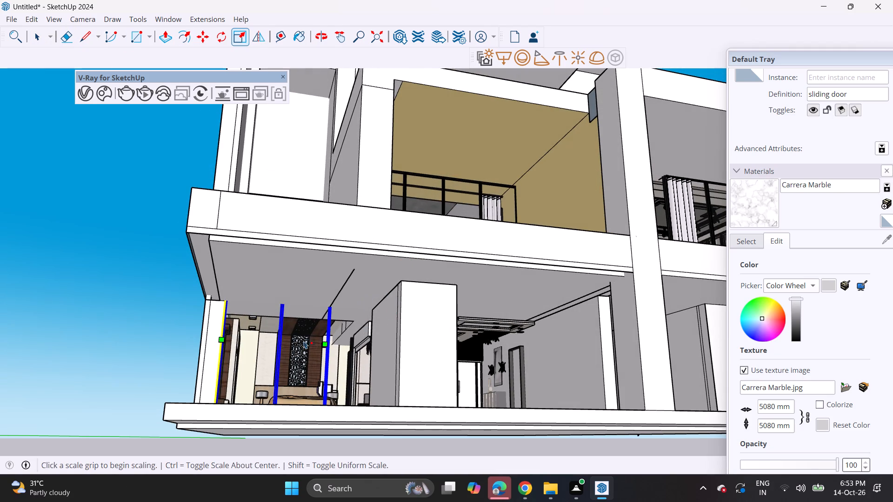
middle_click_drag(303, 345, 288, 373)
left_click(294, 370)
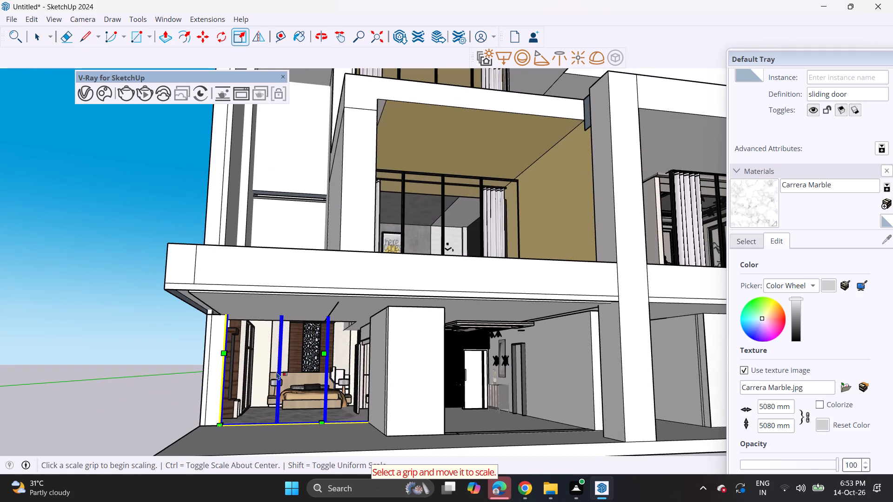
left_click(204, 21)
left_click(172, 58)
left_click(208, 36)
left_click(287, 349)
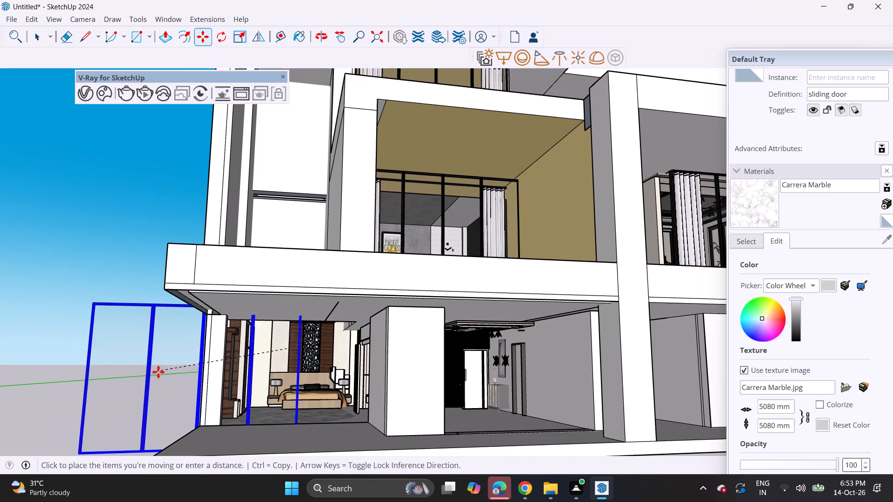
left_click(142, 378)
Scale the sliding door's height so its bottom meets the floor and its top meets the slab's underside.
scroll(158, 375, "down", 3)
middle_click_drag(160, 373, 164, 371, "shift")
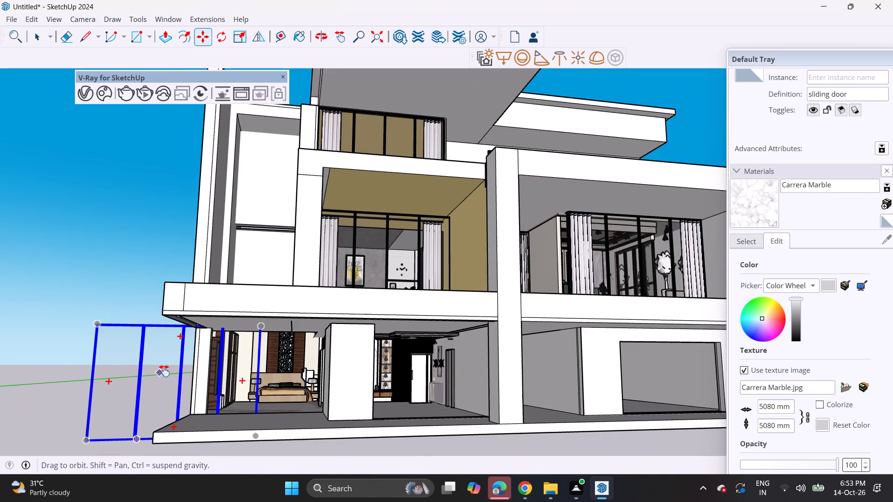
middle_click_drag(164, 371, 360, 352, "shift")
left_click(238, 38)
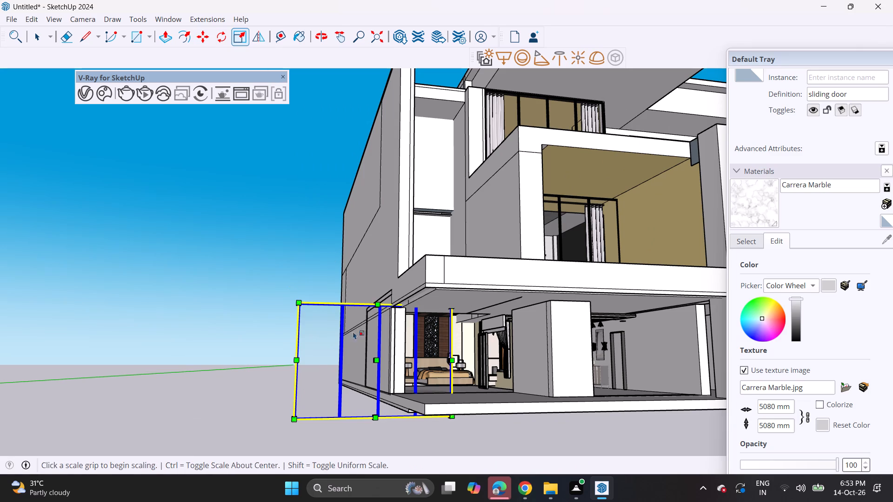
middle_click_drag(376, 416, 504, 410)
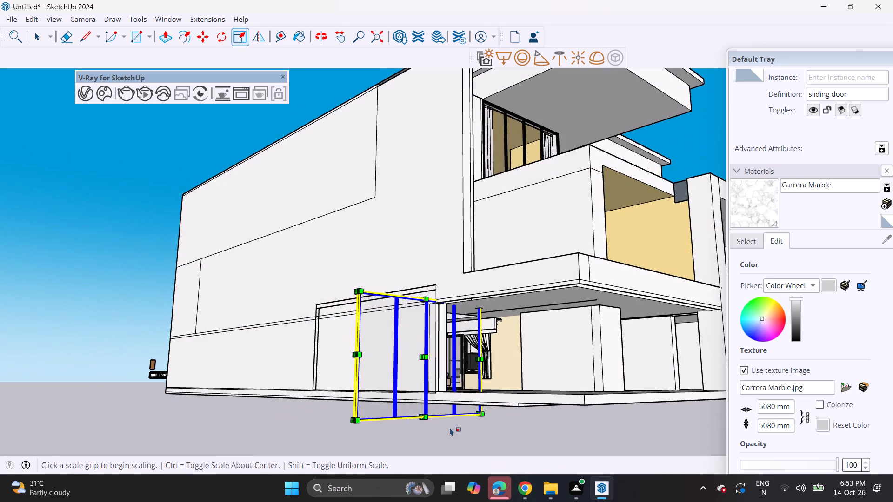
left_click(420, 416)
left_click(447, 394)
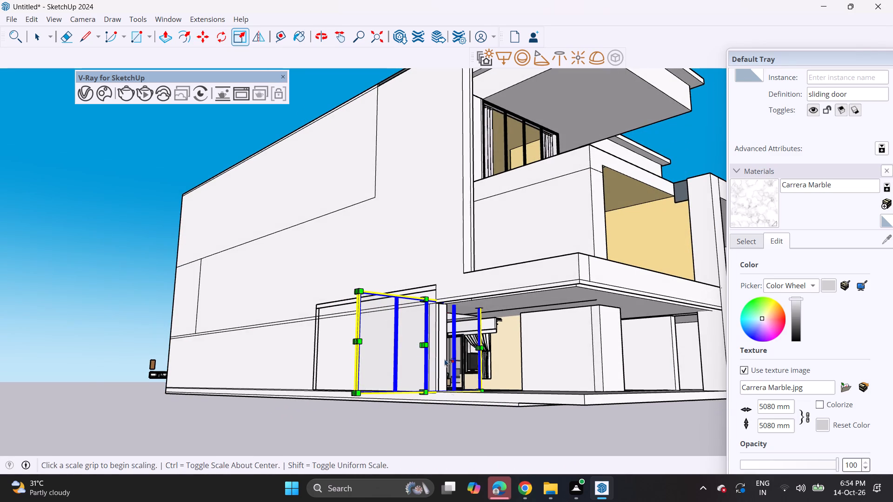
scroll(425, 297, "up", 3)
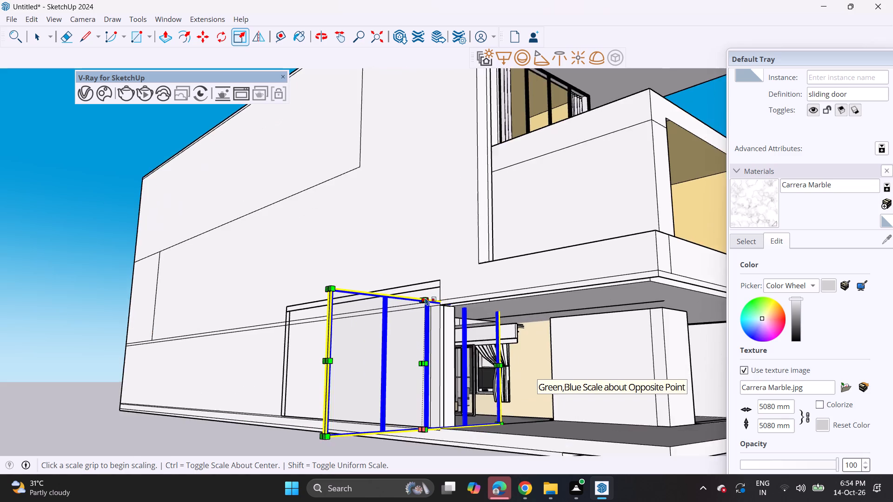
scroll(425, 297, "up", 3)
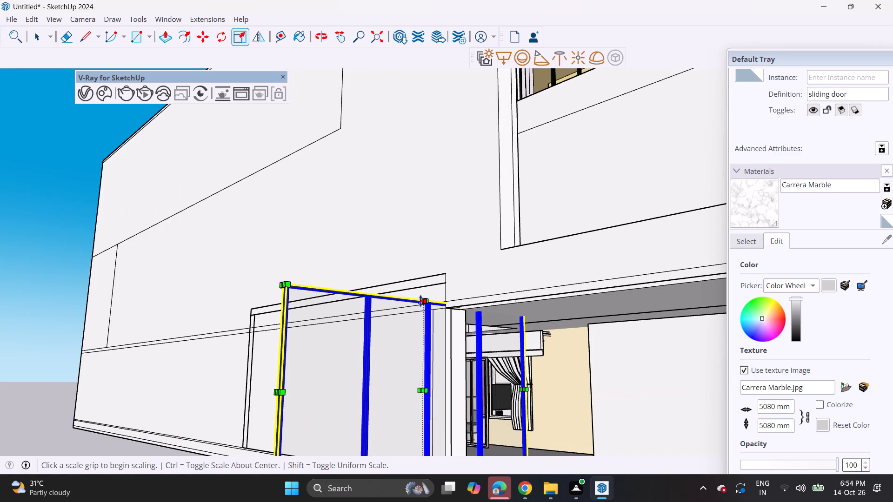
left_click(420, 300)
left_click(501, 311)
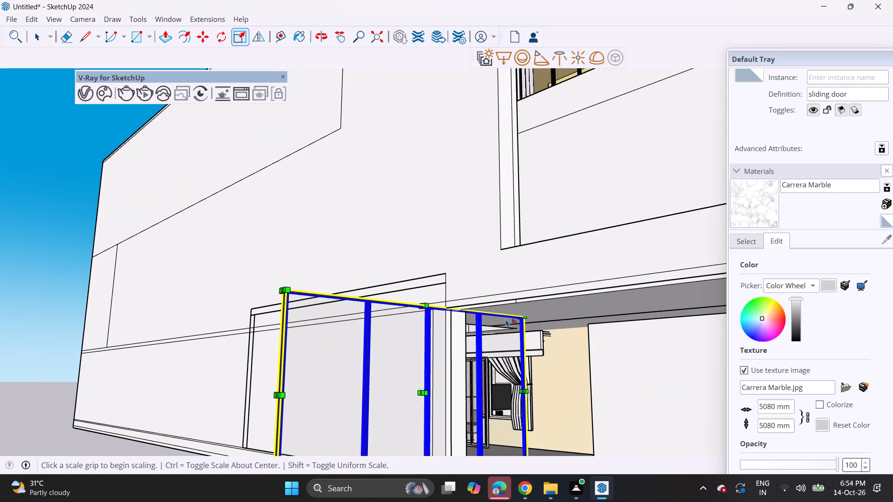
Move the sliding door back across the bedroom opening so its inner end meets the wide pillar.
middle_click_drag(498, 332, 313, 324)
scroll(228, 370, "down", 2)
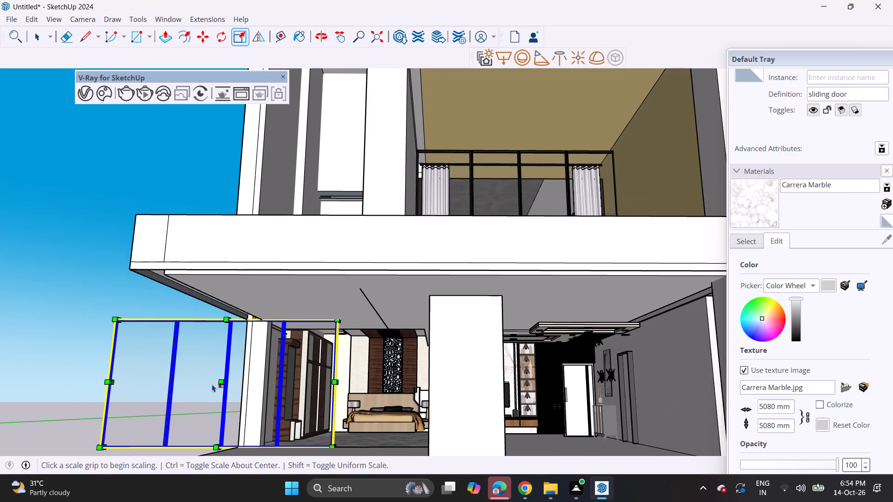
middle_click_drag(212, 384, 296, 354, "shift")
middle_click_drag(296, 354, 298, 367)
key("space")
left_click(209, 247)
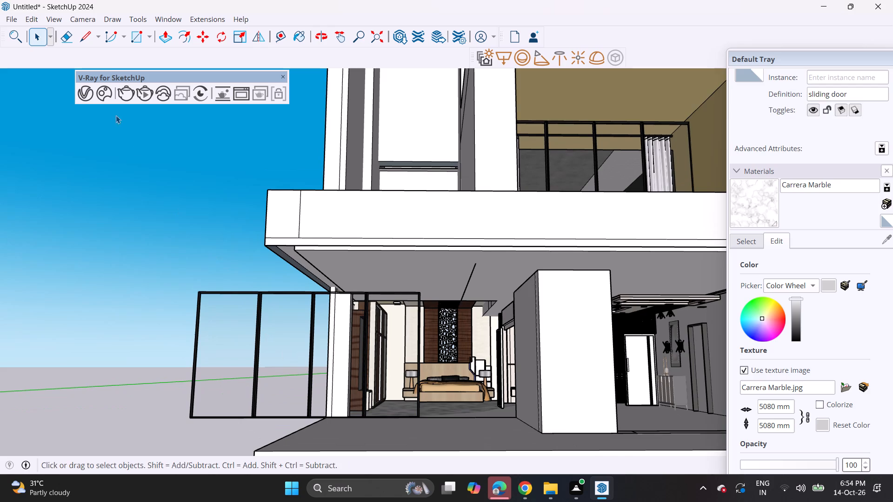
left_click(207, 33)
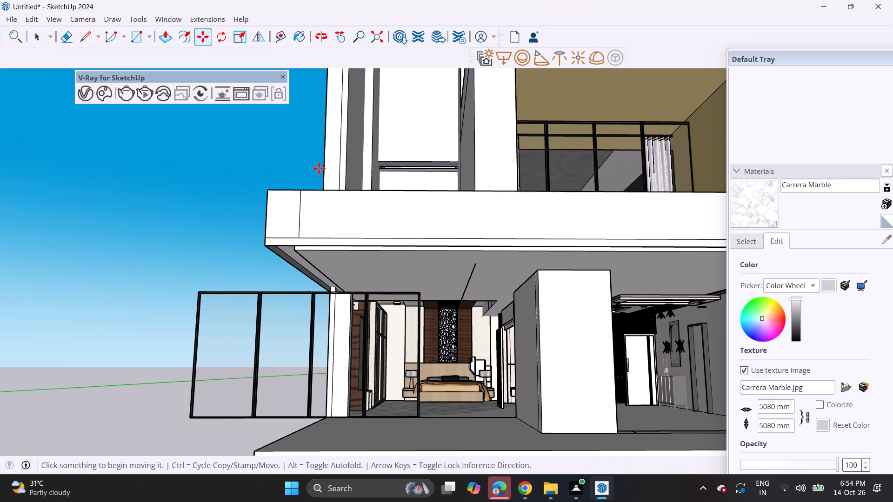
left_click(415, 299)
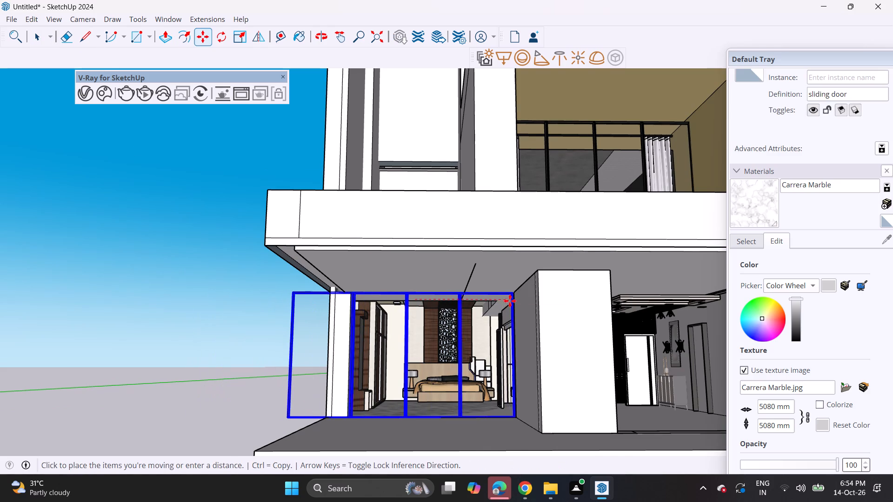
left_click(508, 299)
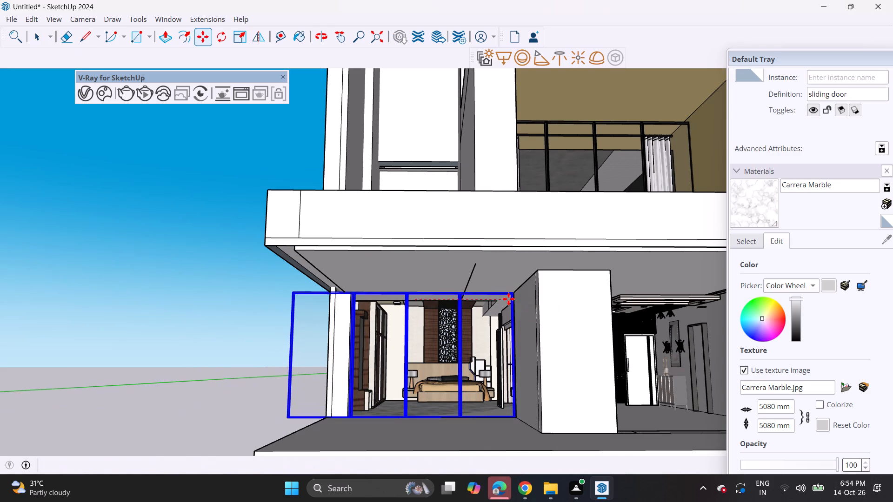
Scale the sliding door's width so its outer edge ends at the white wall bordering the left-hand bedroom opening.
left_click(237, 35)
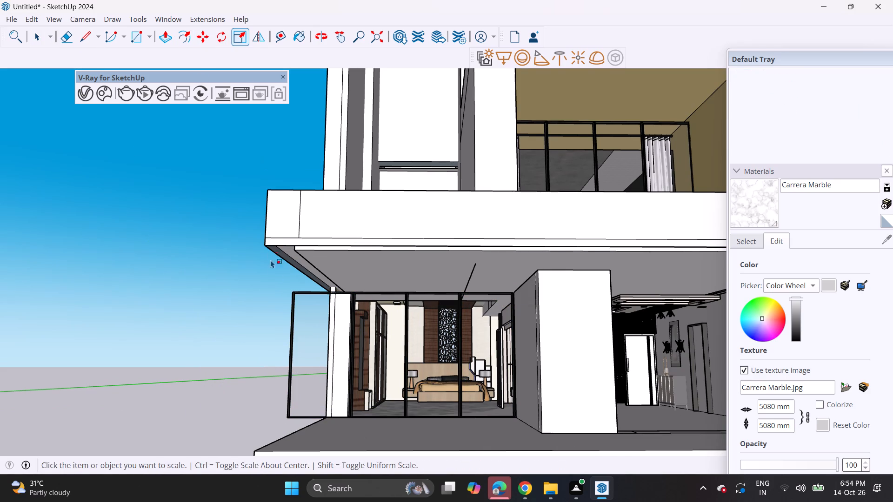
middle_click_drag(274, 306, 364, 347)
left_click(353, 373)
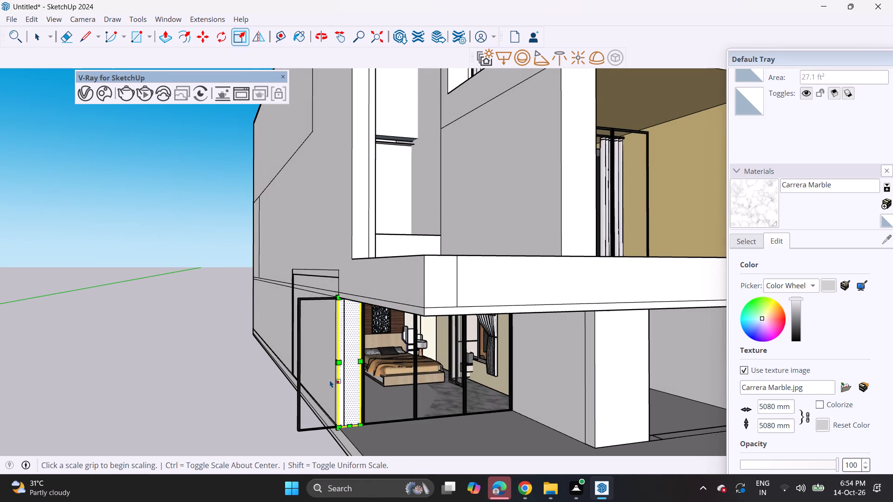
scroll(330, 380, "up", 3)
left_click(328, 380)
left_click(286, 380)
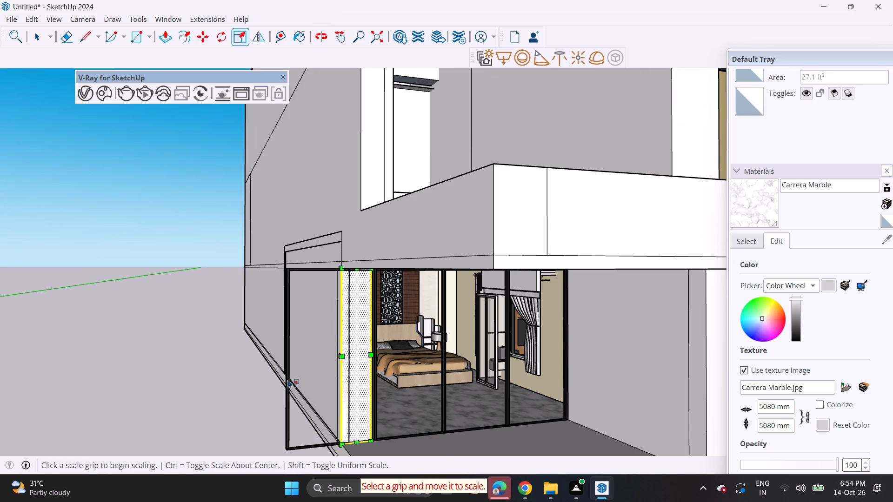
key("space")
left_click(280, 381)
left_click(289, 383)
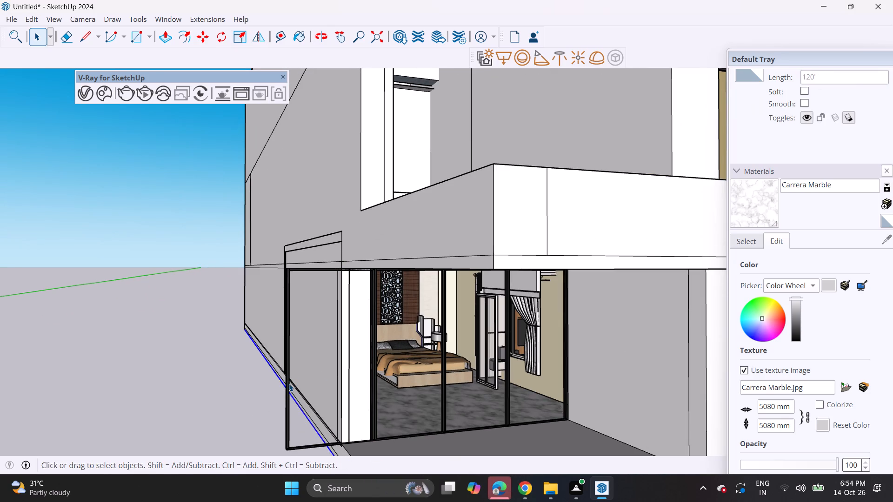
left_click(241, 42)
middle_click_drag(279, 355, 359, 365)
scroll(422, 429, "up", 4)
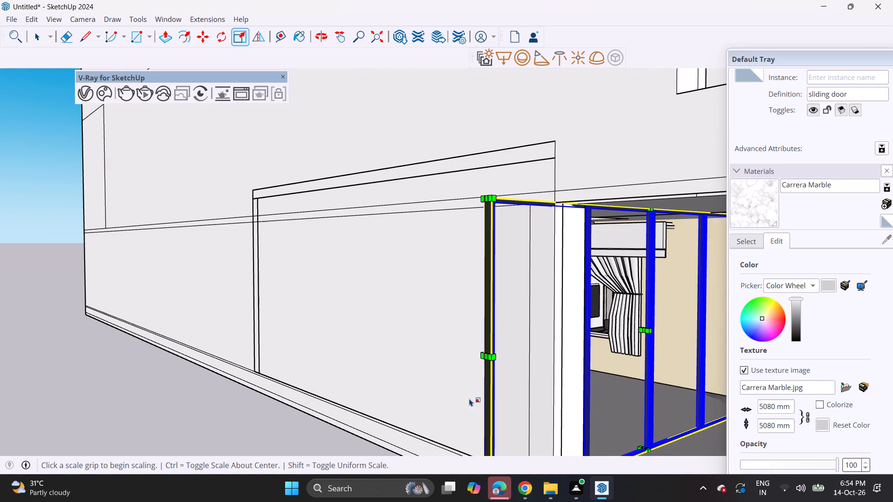
left_click(486, 356)
middle_click_drag(611, 350, 548, 353)
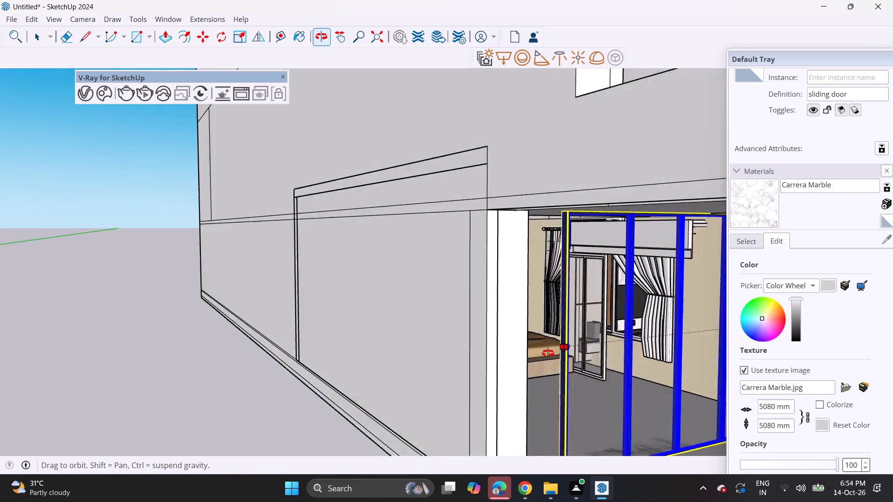
middle_click_drag(548, 353, 504, 343)
left_click(465, 358)
Copy the fitted sliding door to the lower corner of the adjacent ground-floor opening beyond the wide pillar.
middle_click_drag(468, 374, 347, 376)
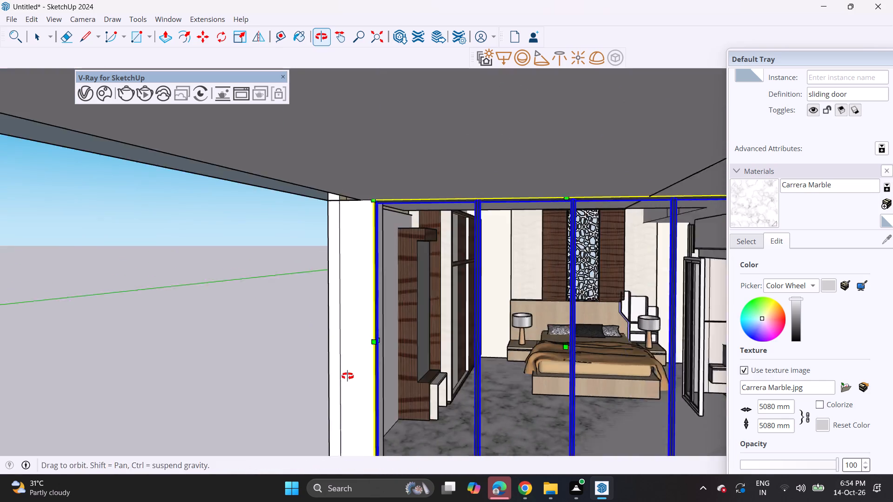
middle_click_drag(347, 376, 341, 372)
scroll(340, 369, "down", 8)
middle_click_drag(336, 370, 260, 360, "shift")
middle_click_drag(260, 359, 304, 351)
scroll(306, 352, "down", 4)
middle_click_drag(301, 352, 280, 334, "shift")
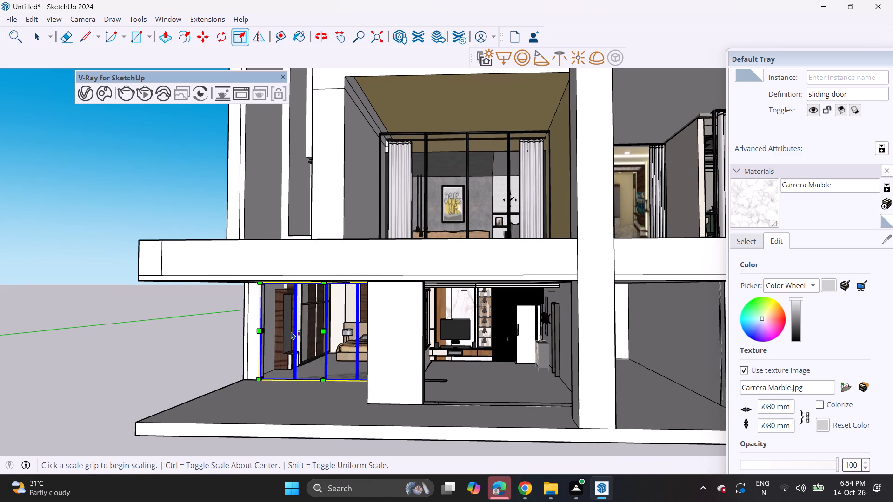
middle_click_drag(267, 377, 308, 386)
key("m")
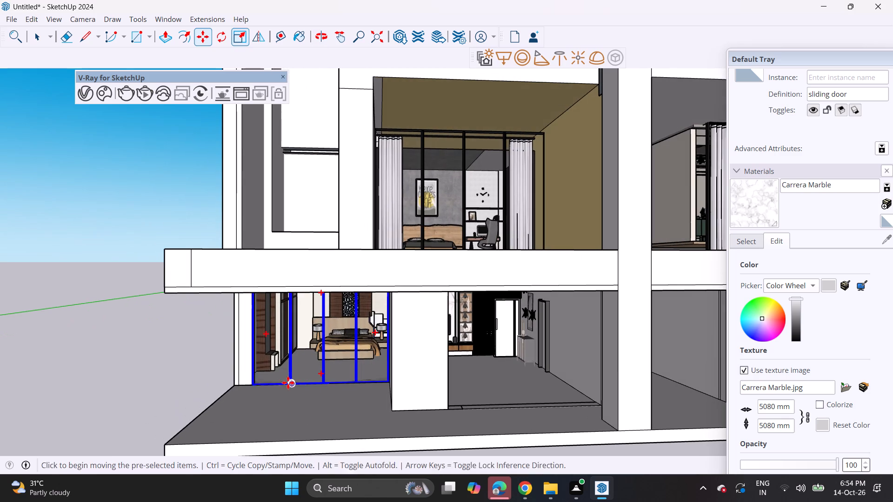
left_click(254, 385)
middle_click_drag(433, 399, 400, 397)
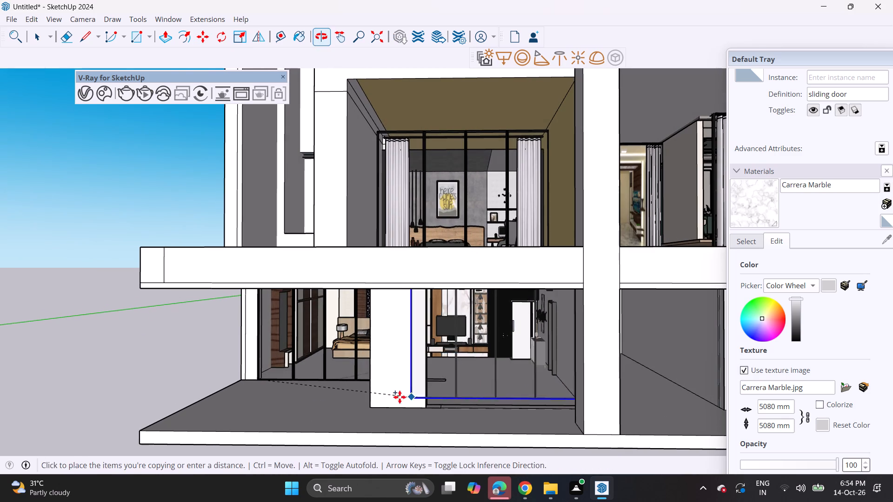
left_click(424, 407)
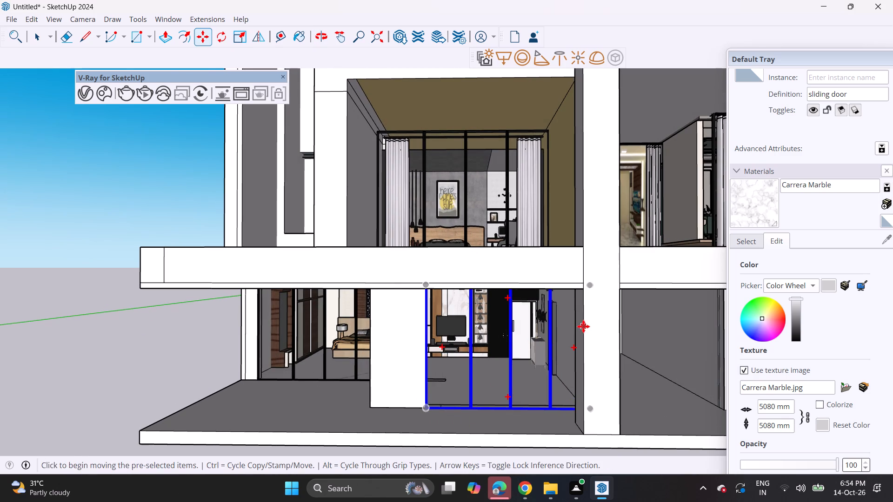
middle_click_drag(585, 326, 558, 332)
left_click(415, 409)
middle_click_drag(521, 321, 404, 346, "shift")
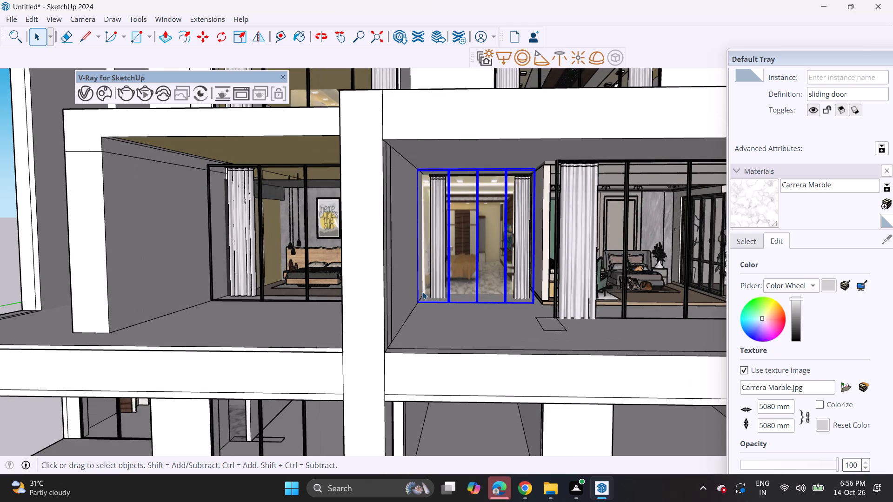
Copy the narrow sliding door beside the wide pillar forward onto the balcony floor.
left_click(438, 281)
key("space")
key("m")
left_click(419, 304)
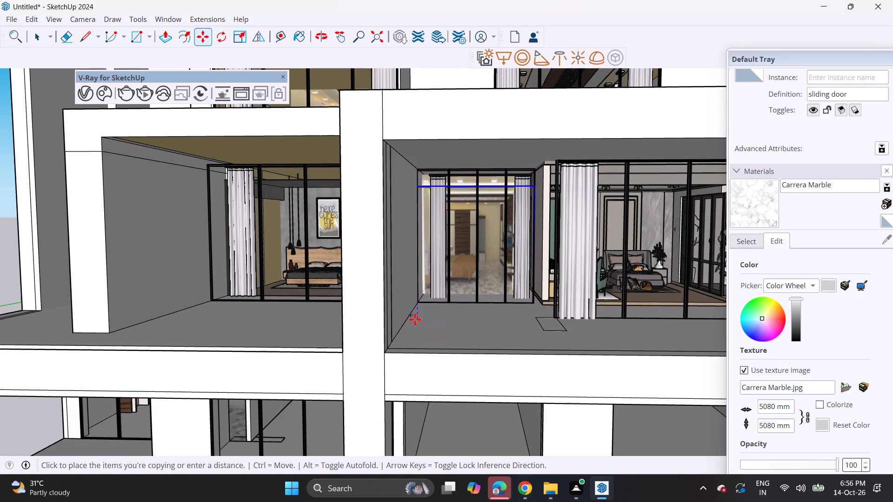
left_click(413, 318)
Rotate the copied sliding door a quarter turn on the floor plane so it stands perpendicular to the original.
scroll(434, 314, "down", 3)
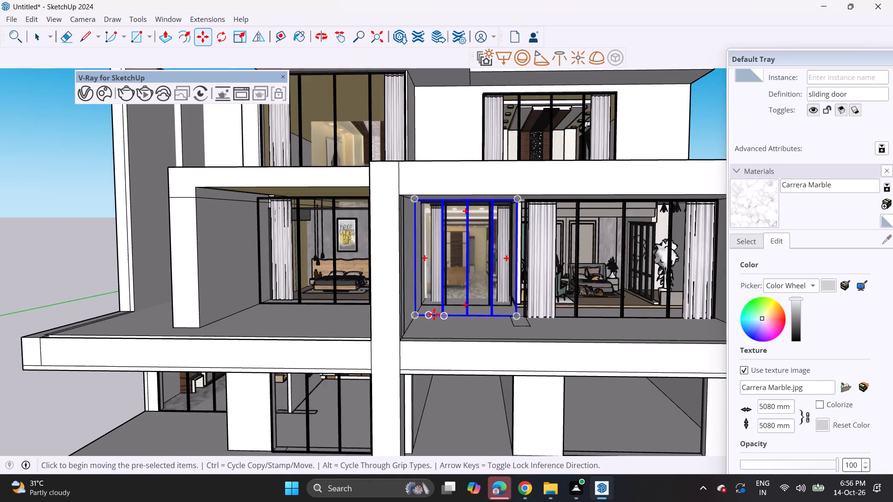
middle_click_drag(435, 315, 446, 324)
left_click(218, 36)
middle_click_drag(490, 359, 491, 359)
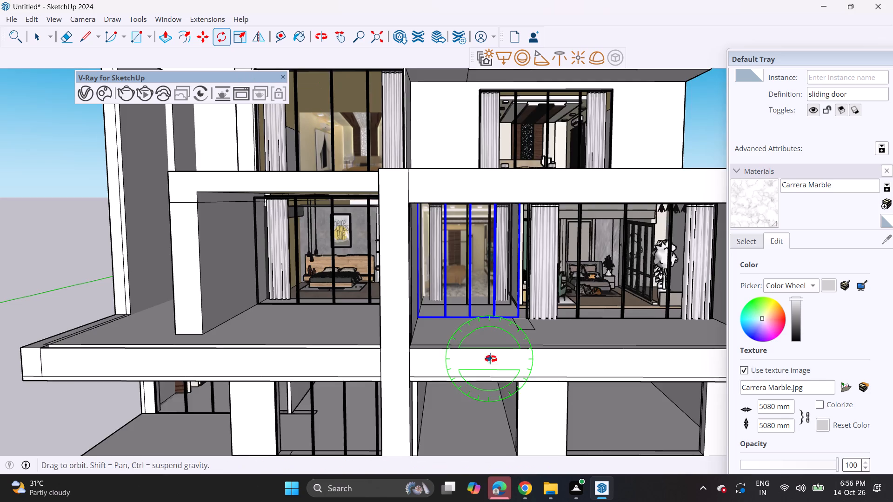
middle_click_drag(491, 359, 500, 383)
left_click(506, 352)
left_click(550, 350)
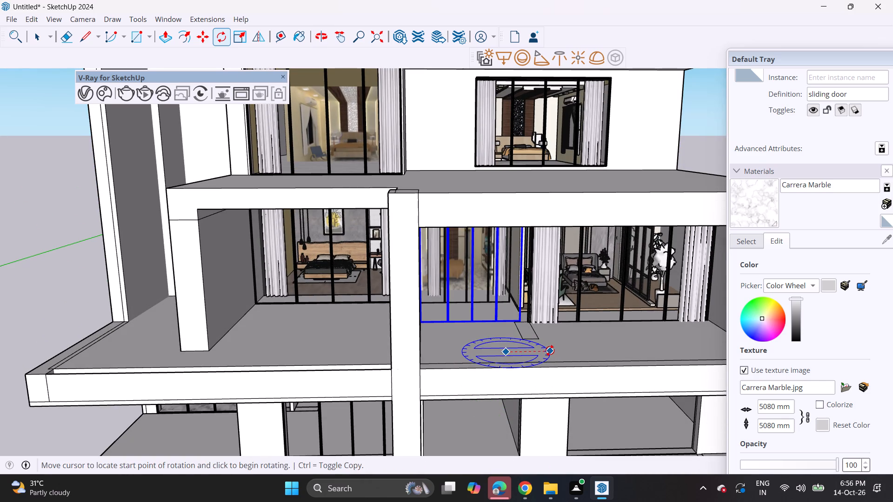
left_click(507, 366)
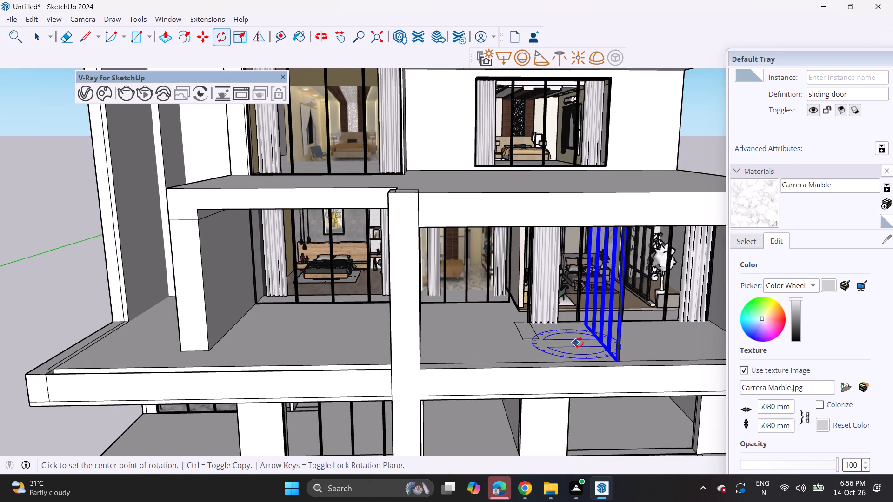
Move the rotated sliding door so its inner lower corner meets the narrow door's corner nearest the large bedroom opening.
scroll(579, 340, "up", 2)
key("m")
left_click(586, 323)
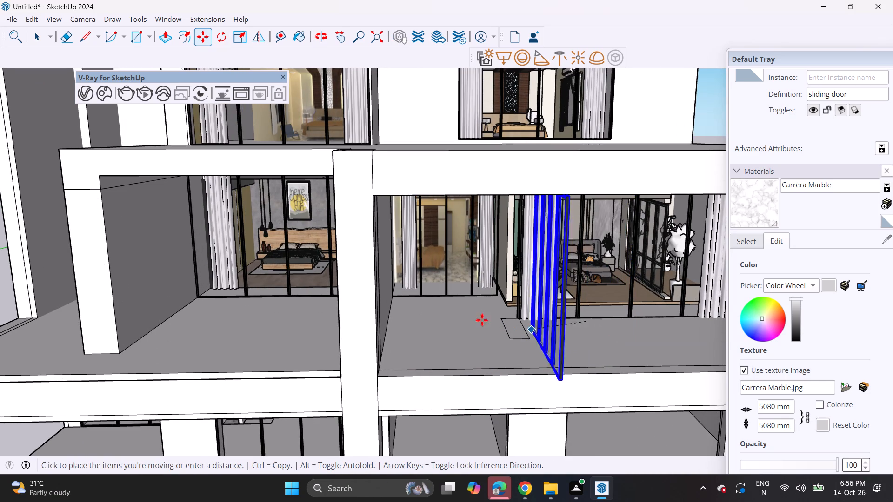
left_click(499, 297)
Scale the rotated side door's width so its outer end aligns with the large bedroom's sliding door.
middle_click_drag(525, 302, 413, 300)
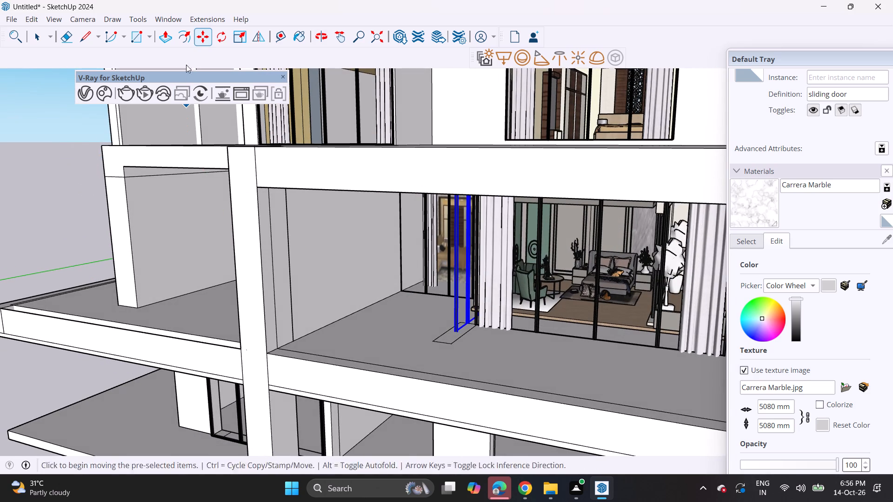
left_click(236, 32)
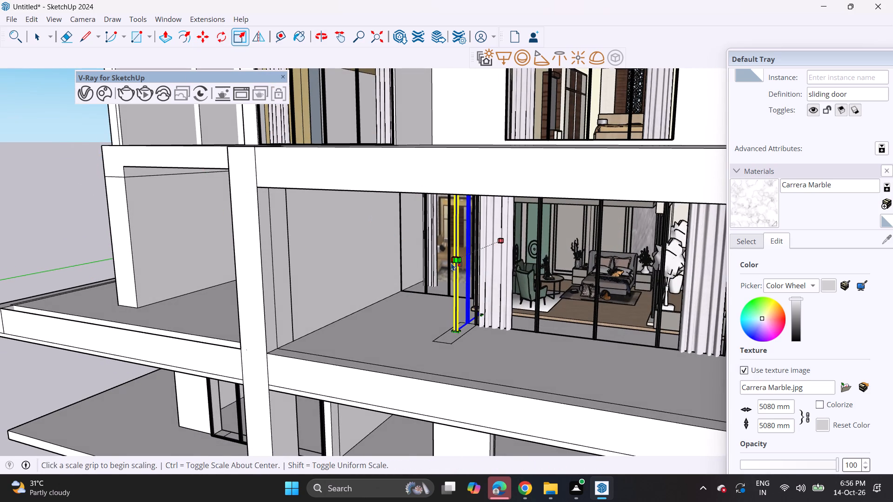
left_click(452, 264)
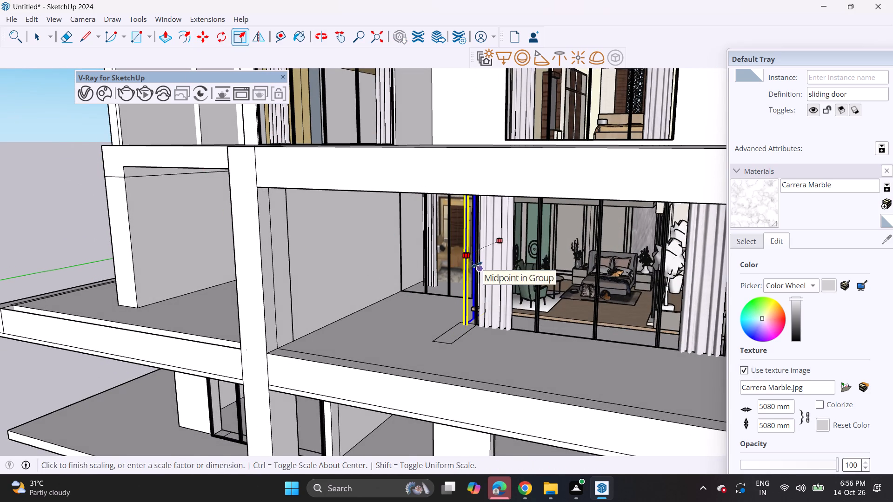
left_click(477, 264)
middle_click_drag(436, 289, 548, 288)
scroll(553, 259, "up", 5)
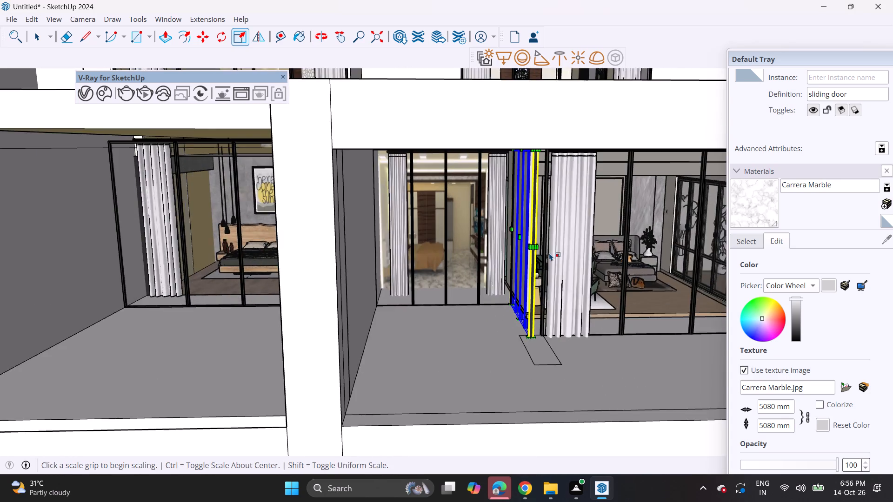
scroll(549, 253, "up", 3)
left_click(540, 261)
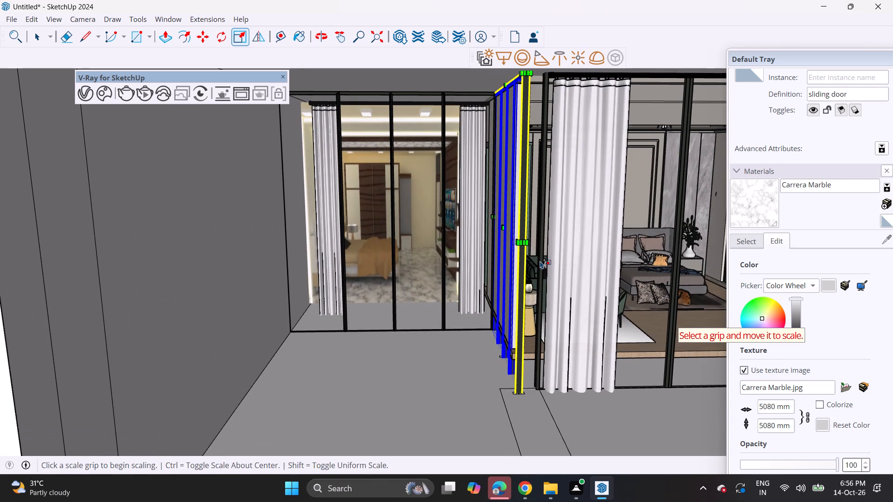
left_click(546, 260)
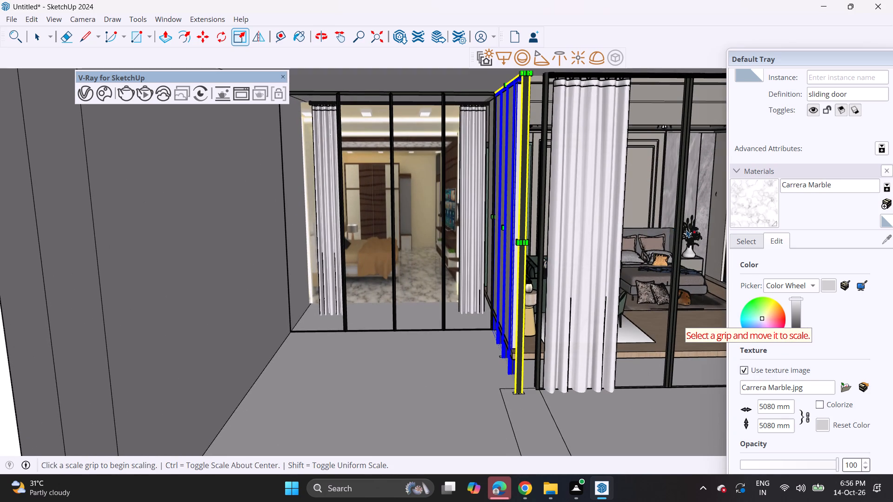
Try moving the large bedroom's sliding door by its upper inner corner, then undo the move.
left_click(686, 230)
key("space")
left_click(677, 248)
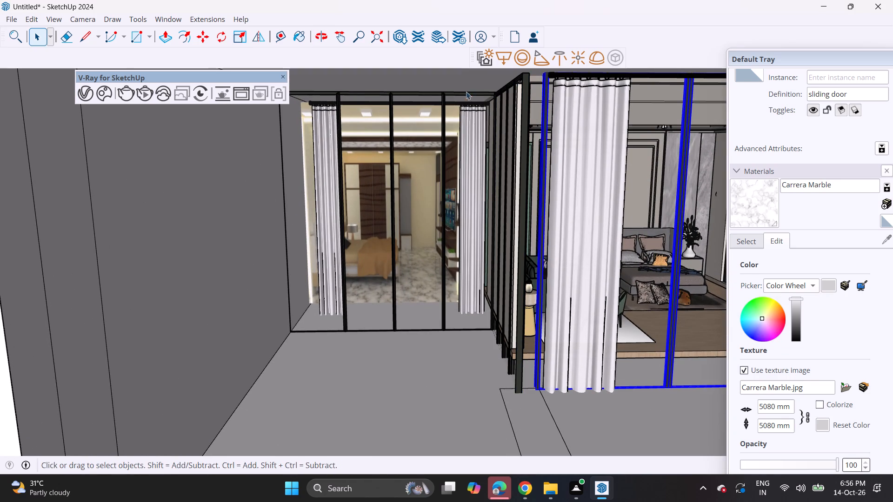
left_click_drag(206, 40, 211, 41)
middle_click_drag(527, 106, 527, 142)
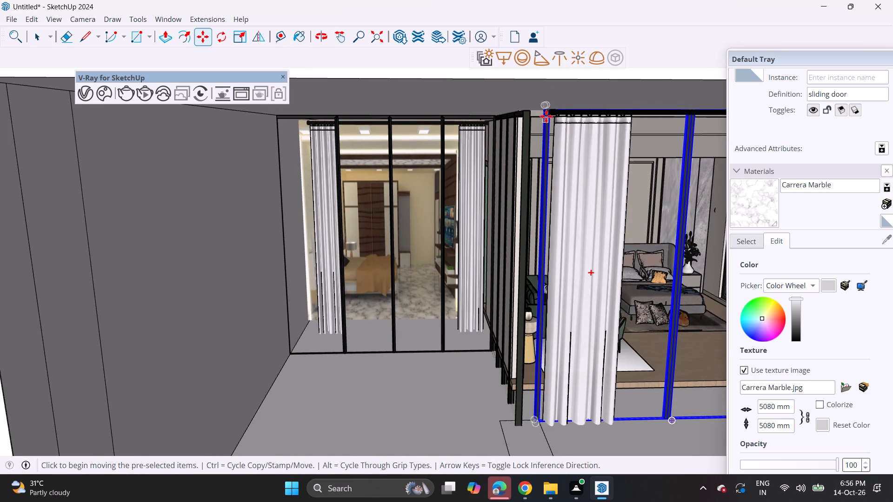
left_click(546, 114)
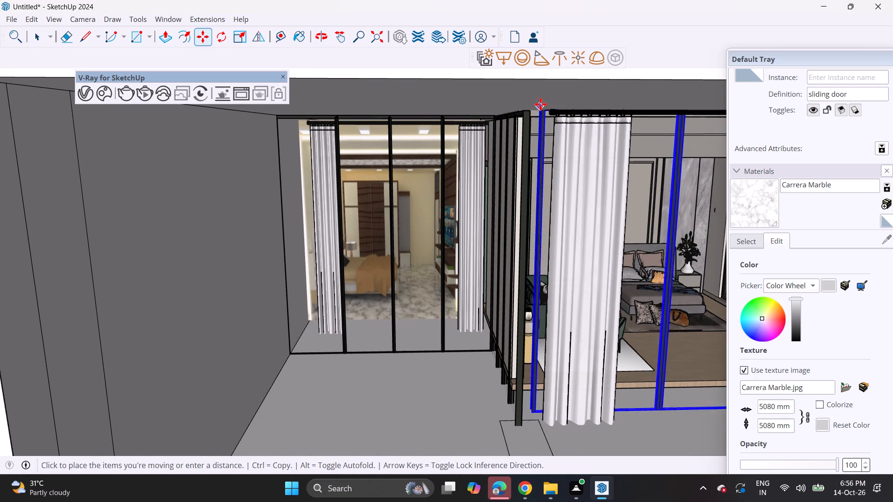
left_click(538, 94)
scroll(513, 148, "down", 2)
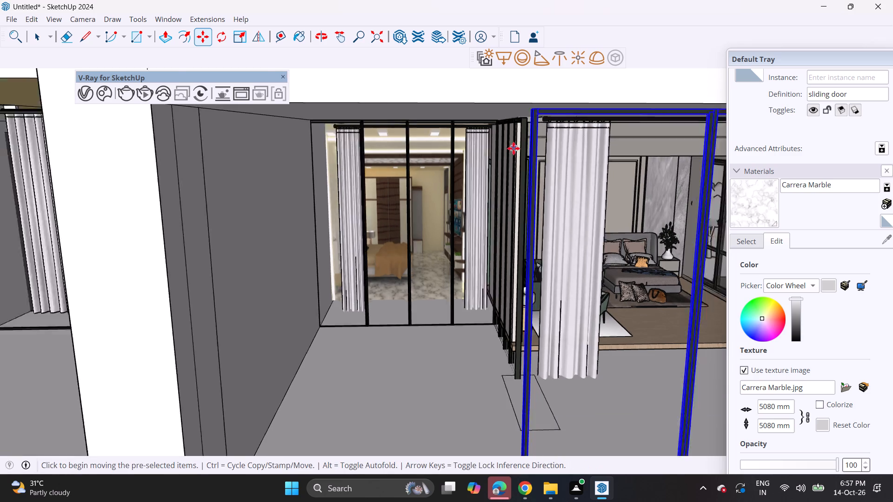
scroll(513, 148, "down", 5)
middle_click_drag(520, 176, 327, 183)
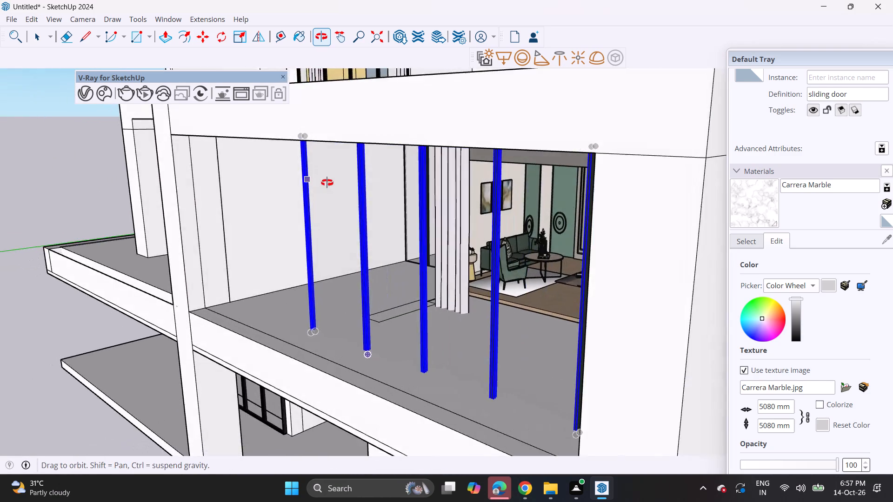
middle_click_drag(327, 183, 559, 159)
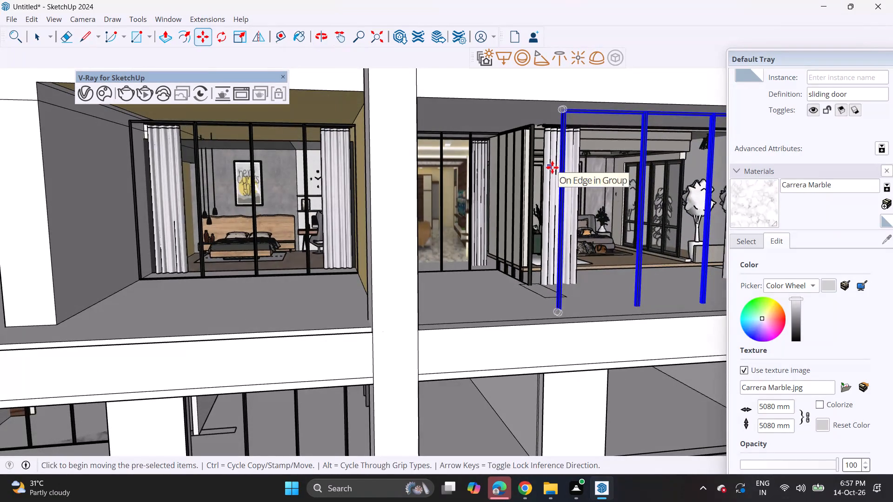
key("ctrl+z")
Move the large bedroom's sliding door slightly by its lower inner corner to meet the side door's outer end.
middle_click_drag(551, 174, 518, 180)
scroll(518, 180, "down", 4)
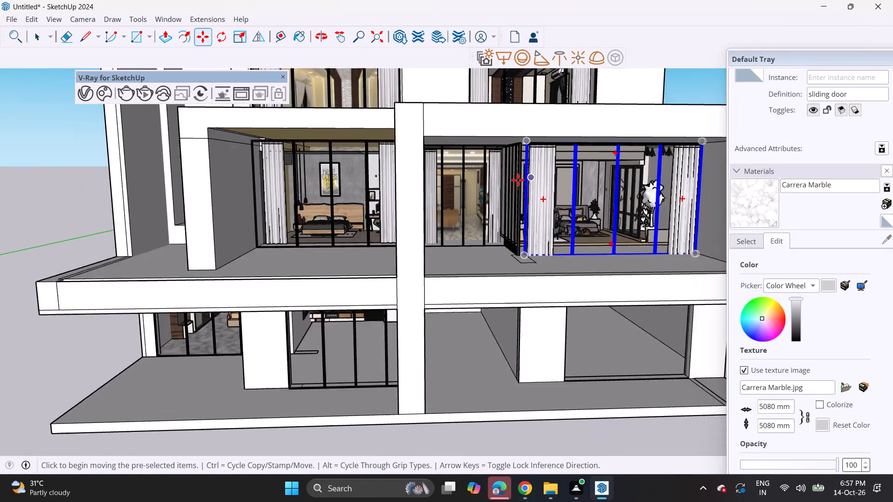
scroll(518, 180, "down", 2)
middle_click_drag(528, 198, 539, 207)
scroll(544, 195, "up", 3)
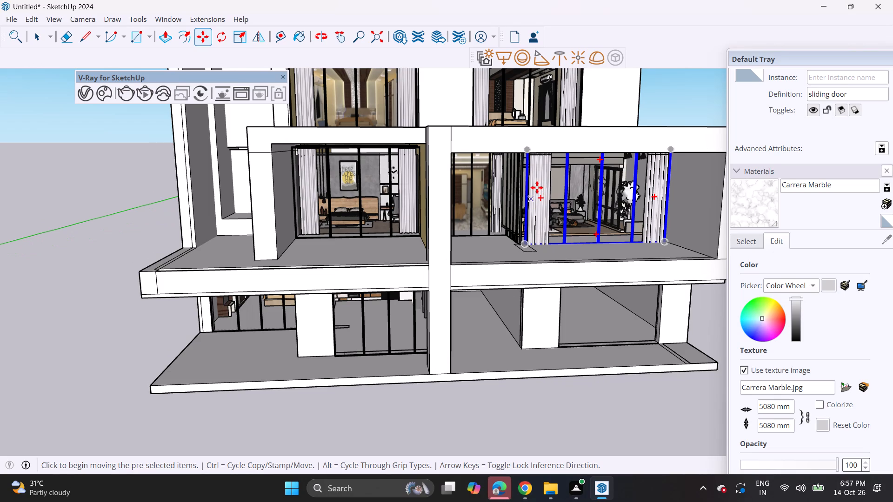
scroll(537, 187, "down", 3)
scroll(369, 280, "down", 4)
middle_click_drag(497, 307, 527, 324)
scroll(538, 213, "up", 7)
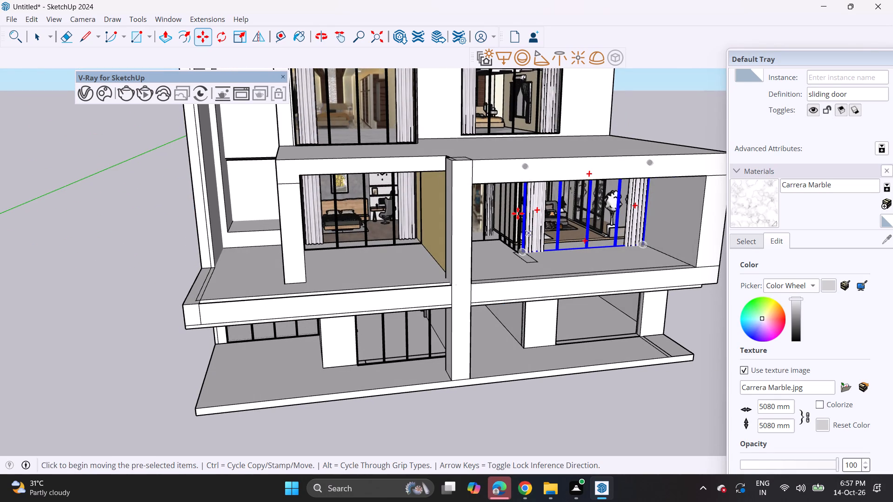
scroll(518, 213, "up", 3)
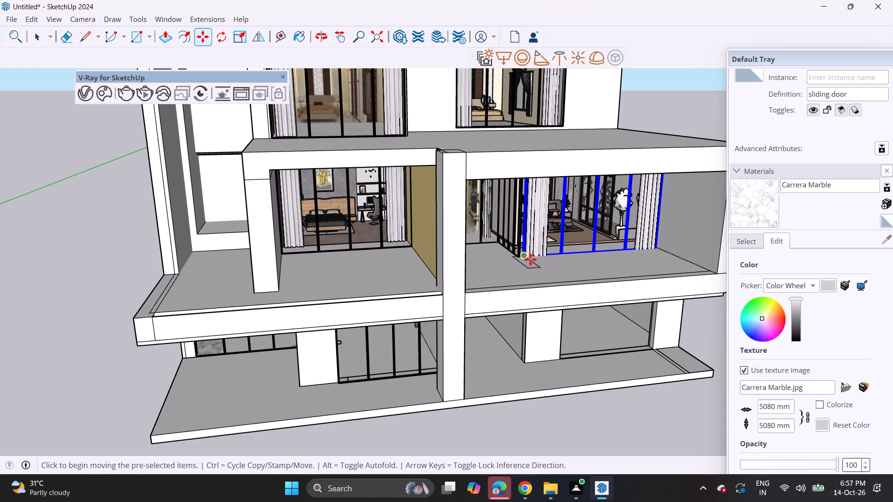
scroll(531, 208, "up", 4)
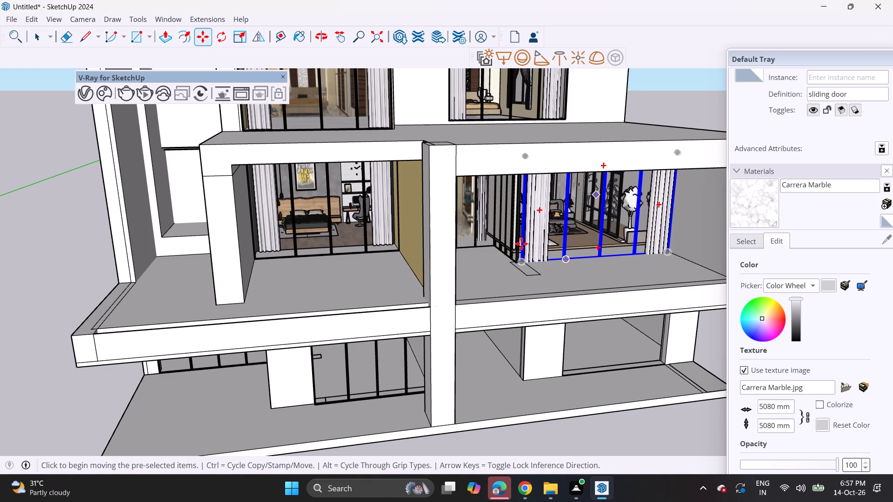
scroll(520, 223, "up", 4)
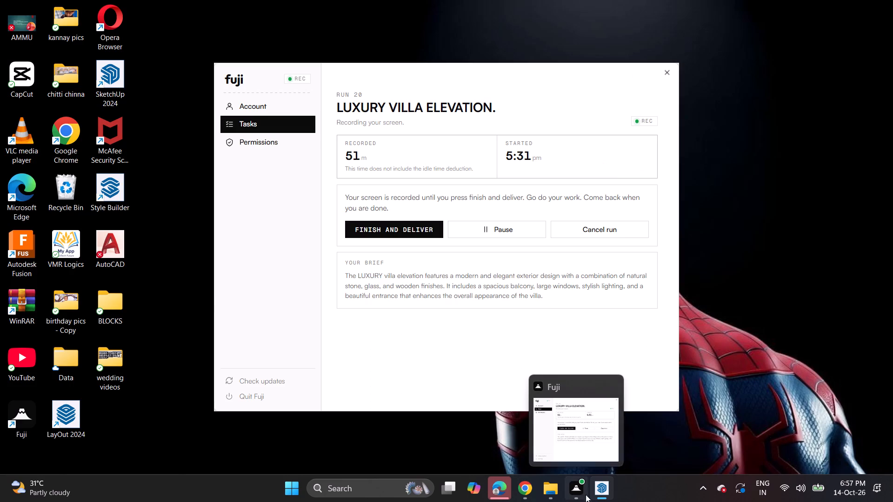
scroll(561, 197, "up", 3)
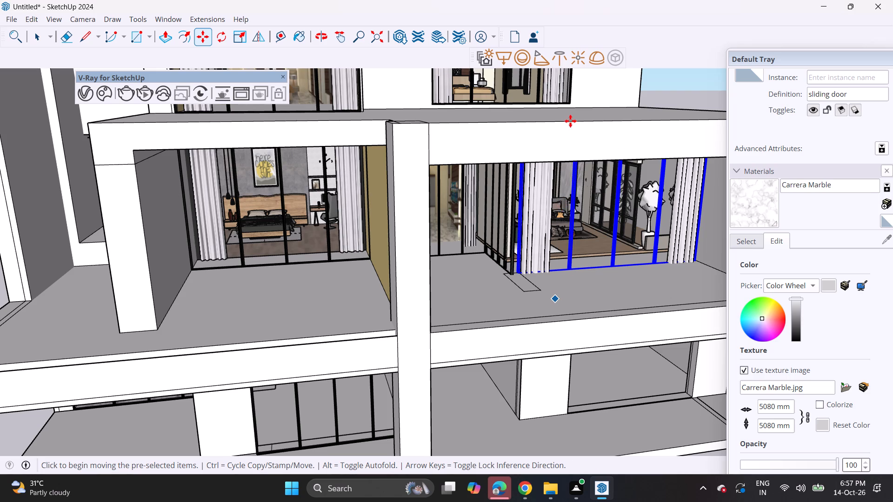
scroll(551, 243, "up", 4)
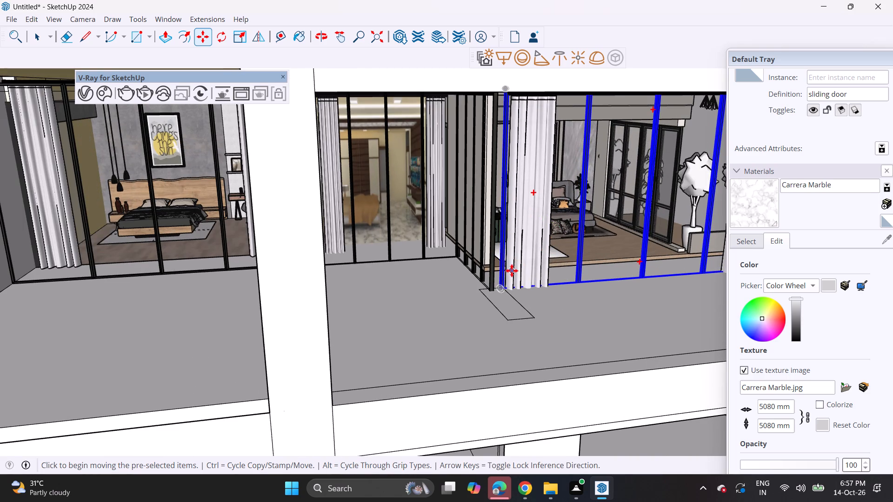
scroll(502, 283, "up", 3)
left_click(500, 293)
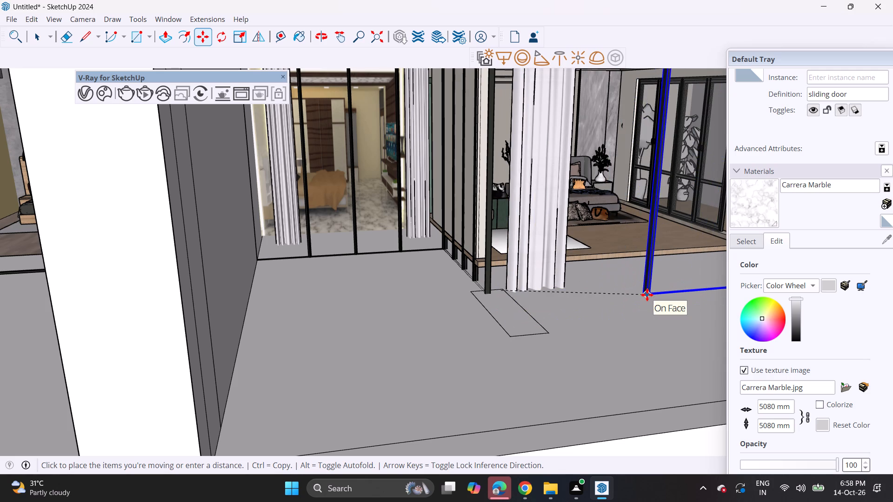
left_click(491, 301)
Examine the fitted sliding doors across the whole front elevation and clear the selection.
scroll(491, 301, "down", 7)
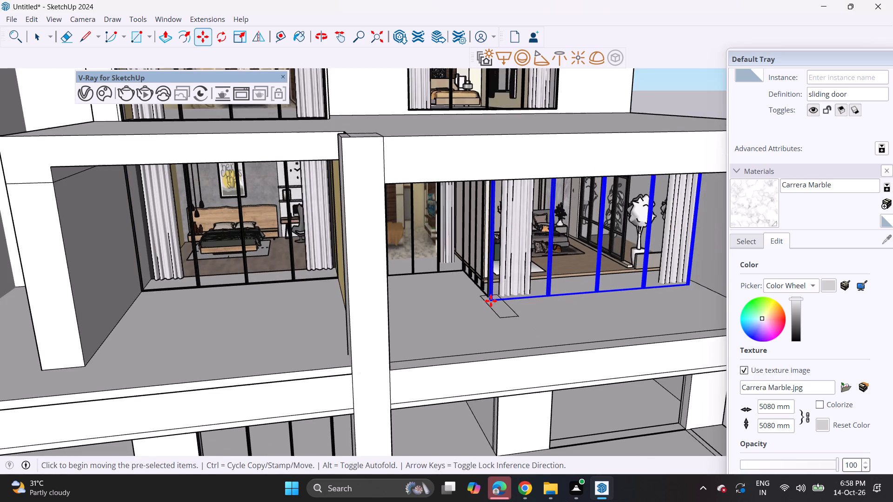
middle_click_drag(482, 202, 474, 179)
scroll(474, 179, "down", 3)
middle_click_drag(484, 242, 461, 167)
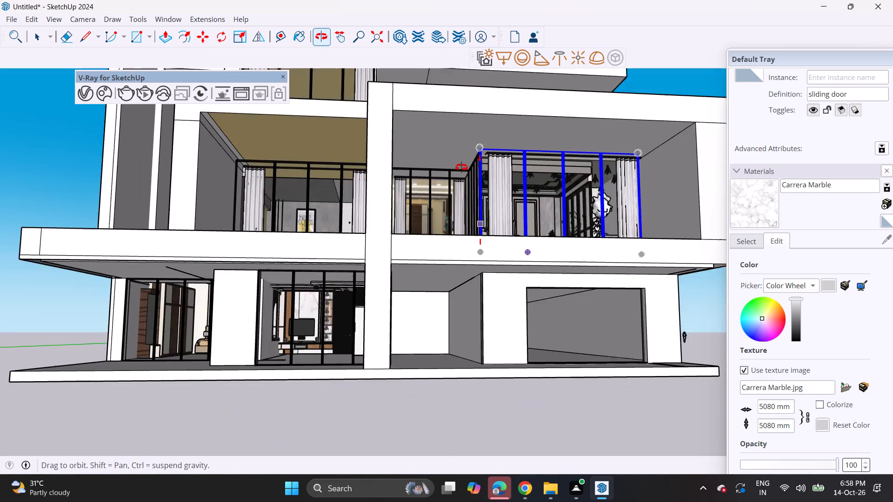
middle_click_drag(461, 167, 469, 183)
scroll(469, 183, "down", 3)
middle_click_drag(468, 186, 501, 262, "shift")
middle_click_drag(493, 263, 462, 264)
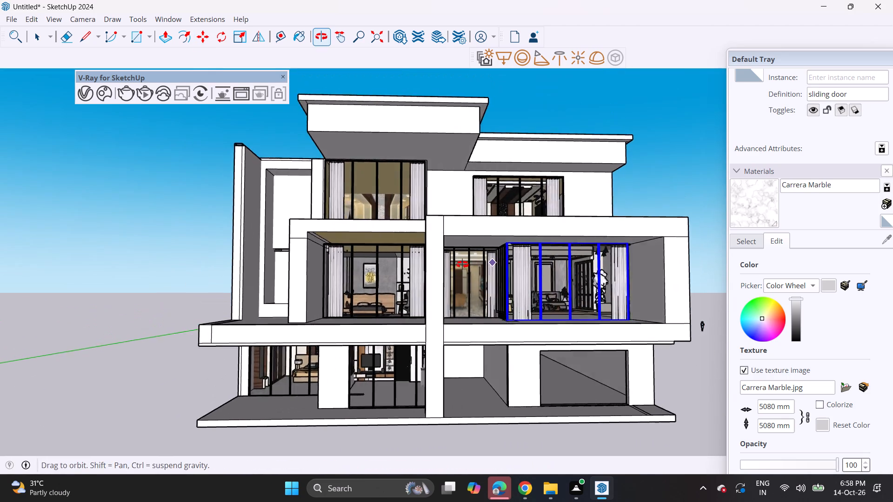
middle_click_drag(462, 264, 463, 266)
scroll(463, 266, "down", 2)
middle_click_drag(463, 266, 460, 278, "shift")
key("space")
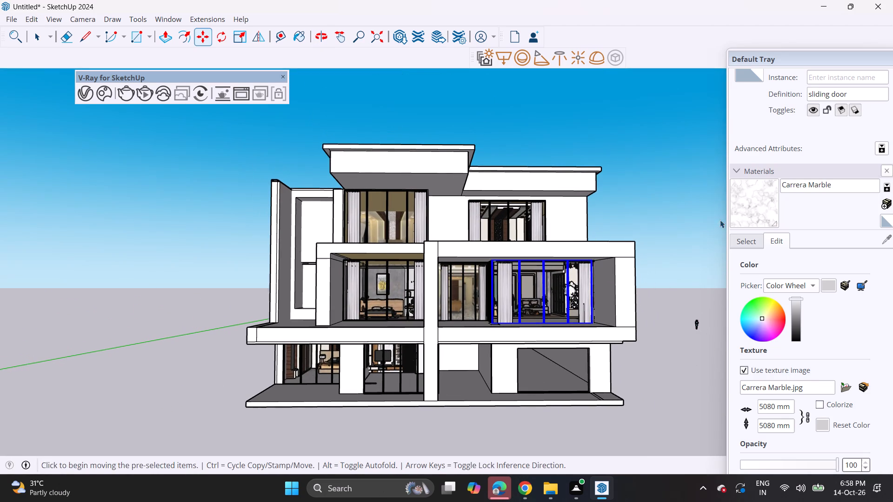
left_click(673, 239)
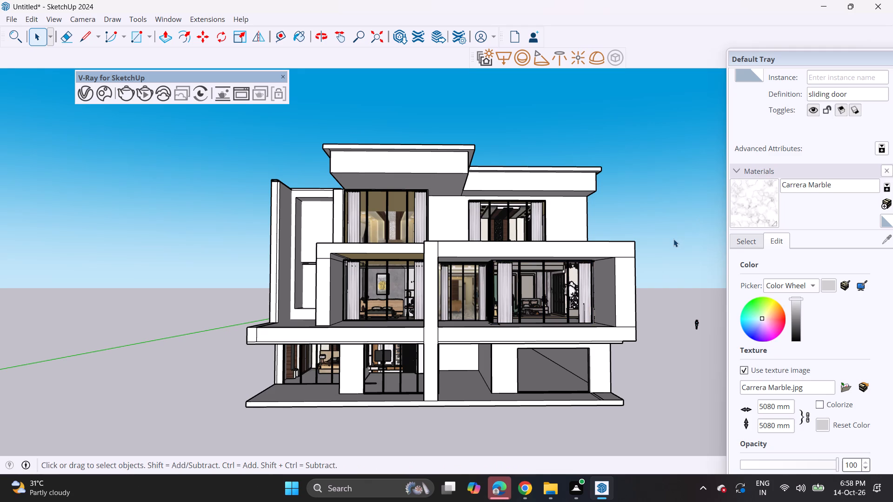
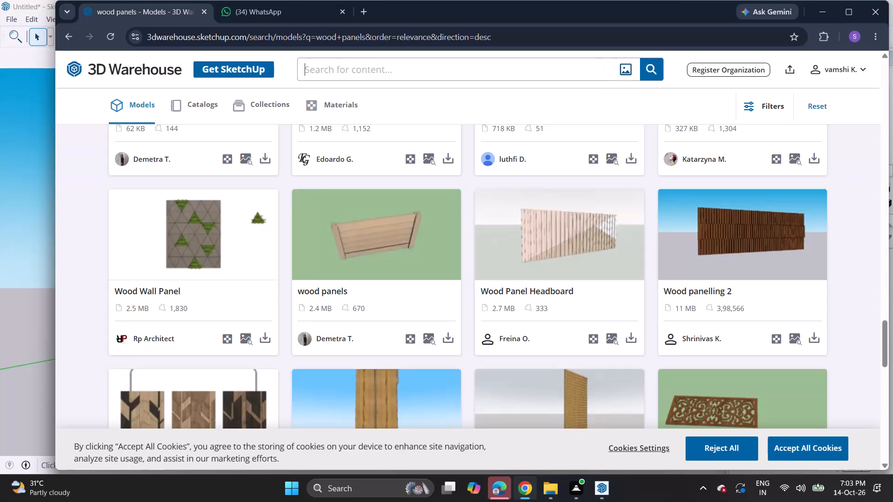
Search the 3D Warehouse models for "shetter".
type("shetter")
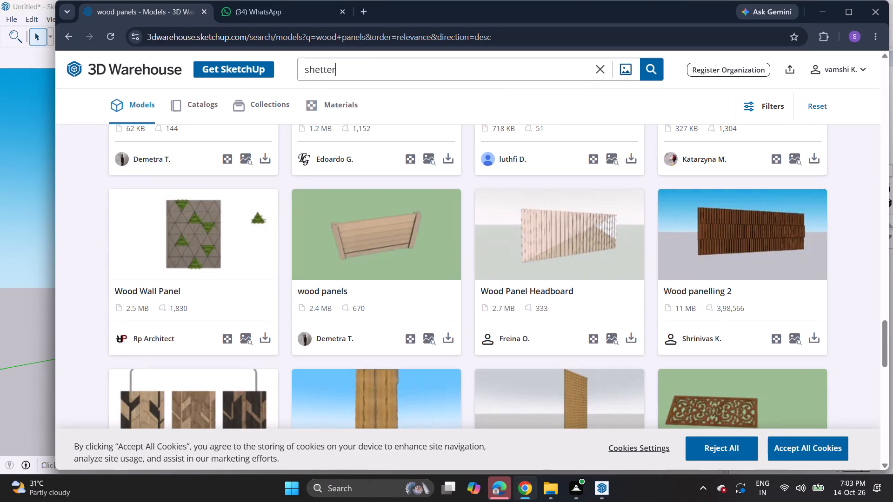
key("Return")
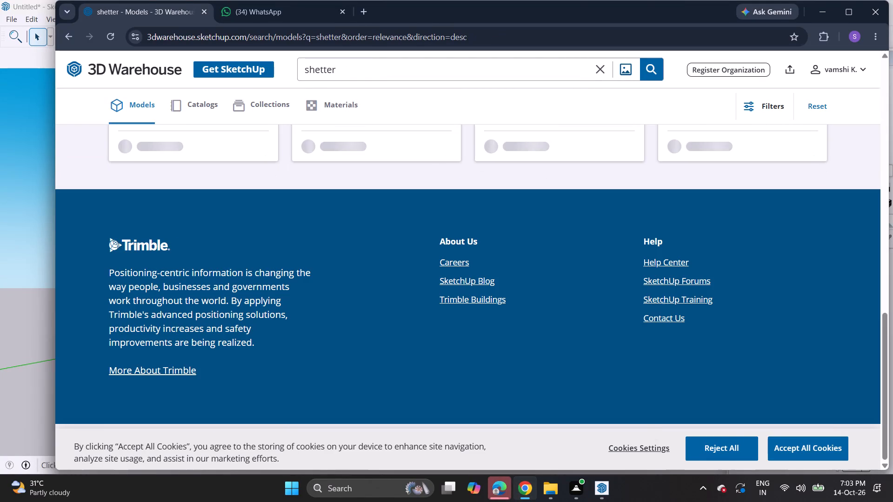
scroll(560, 162, "up", 5)
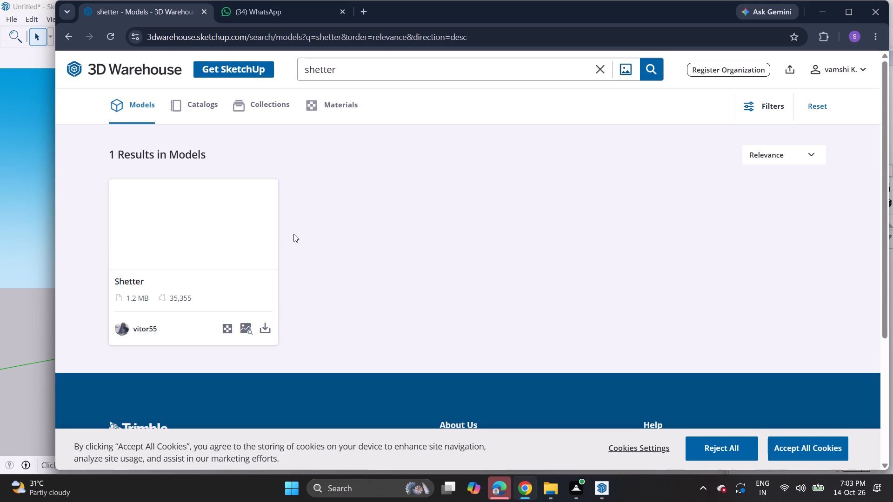
Replace the search term and look for "shop shatter" models.
left_click(380, 71)
key("BackSpace")
key("BackSpace")
key("BackSpace")
key("BackSpace")
key("BackSpace")
key("BackSpace")
key("BackSpace")
key("BackSpace")
key("BackSpace")
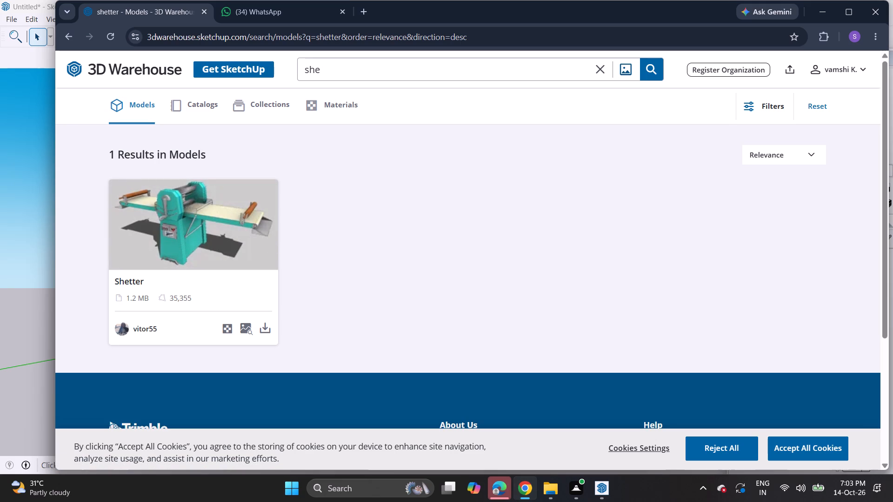
type("shop")
key("space")
type("shatter")
key("Return")
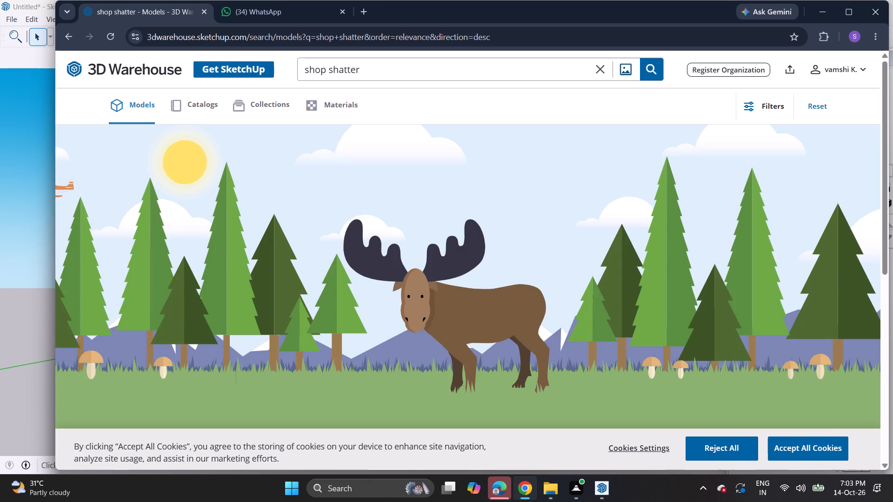
Clear the search term and search the model library for "grill door".
left_click(597, 73)
left_click(529, 66)
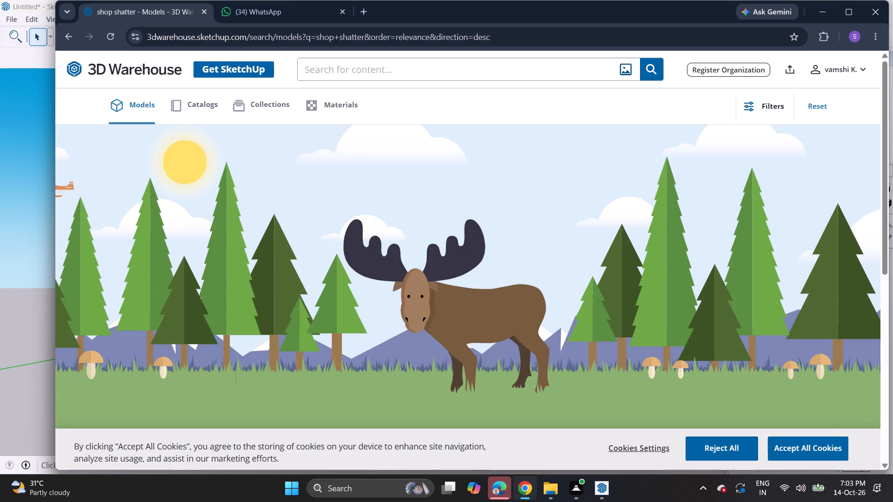
type("grill")
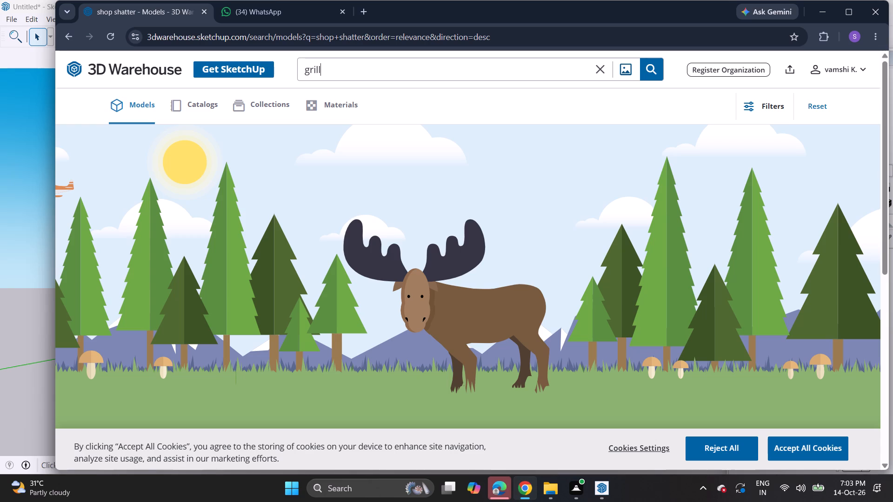
key("space")
type("d")
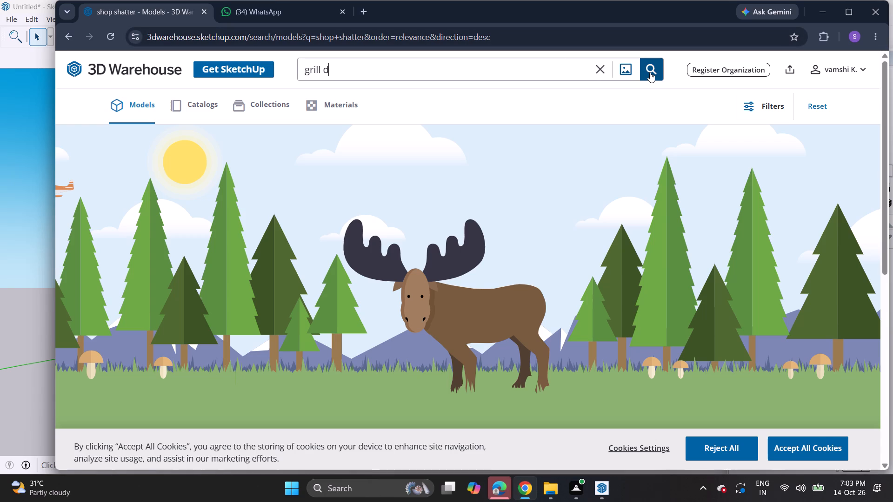
type("oo")
key("r")
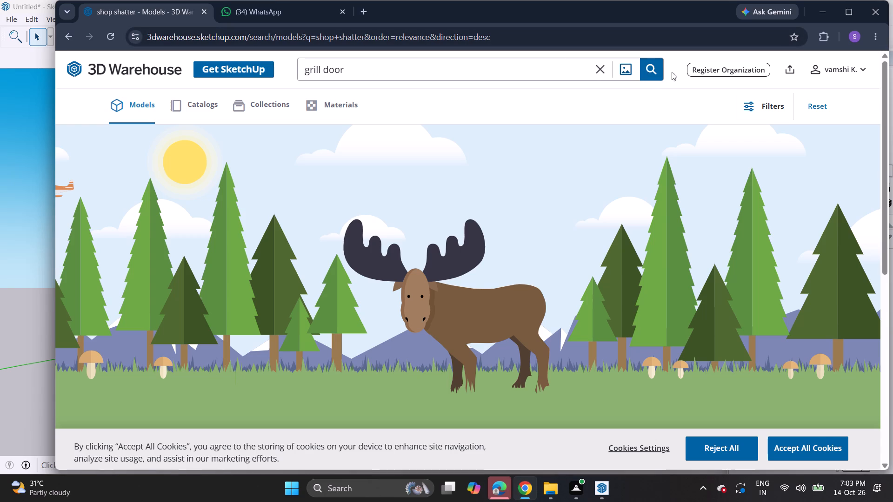
left_click(647, 70)
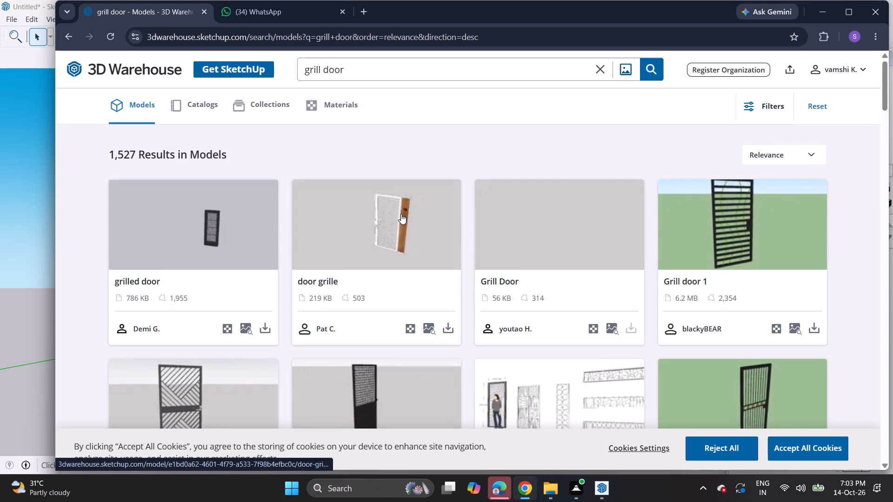
Browse the grill door models for a suitable design and load more results.
scroll(400, 228, "down", 5)
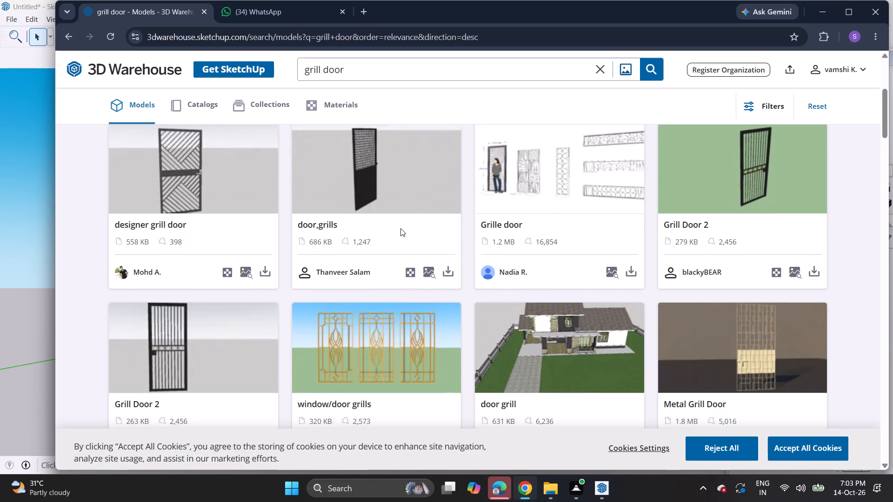
scroll(400, 228, "down", 9)
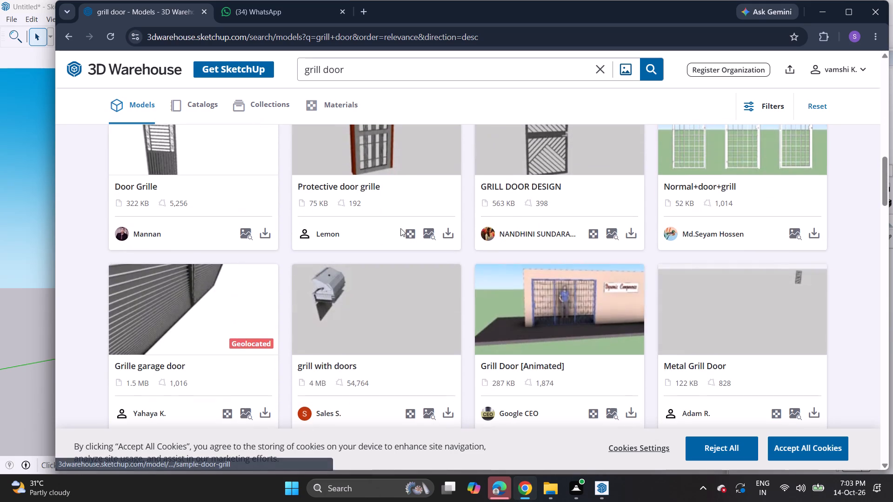
scroll(400, 228, "down", 2)
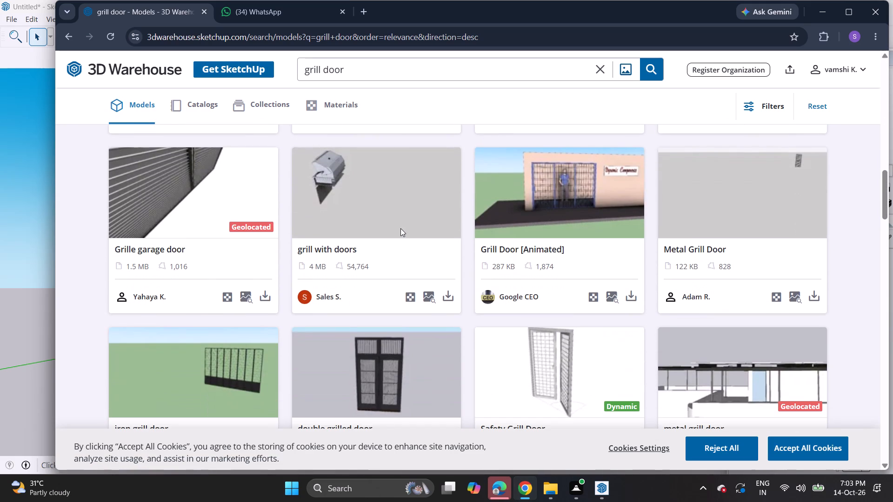
scroll(400, 228, "down", 5)
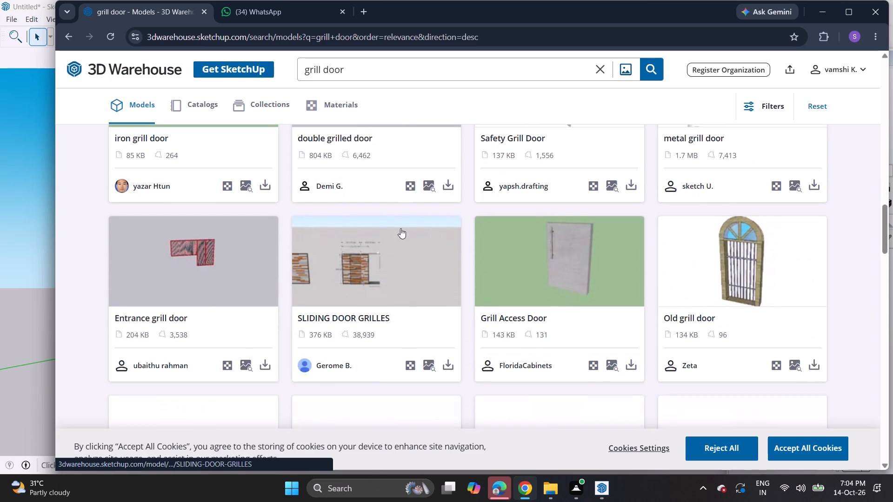
scroll(400, 228, "down", 4)
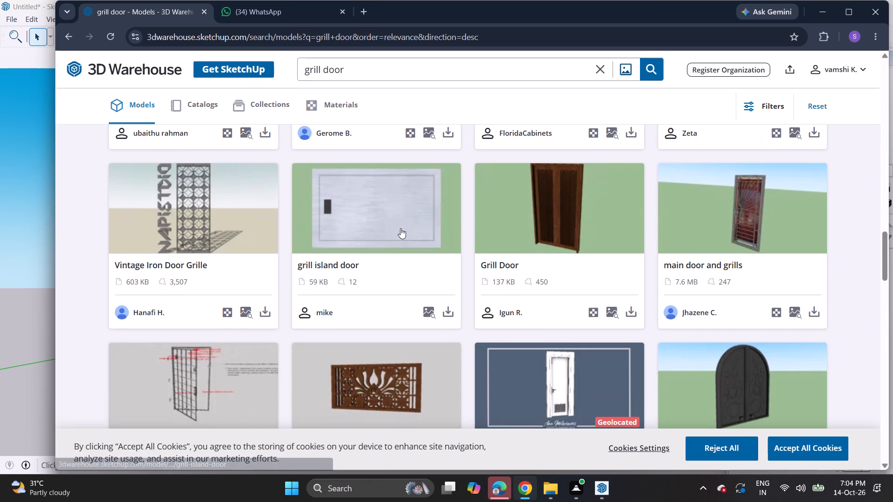
scroll(400, 228, "down", 6)
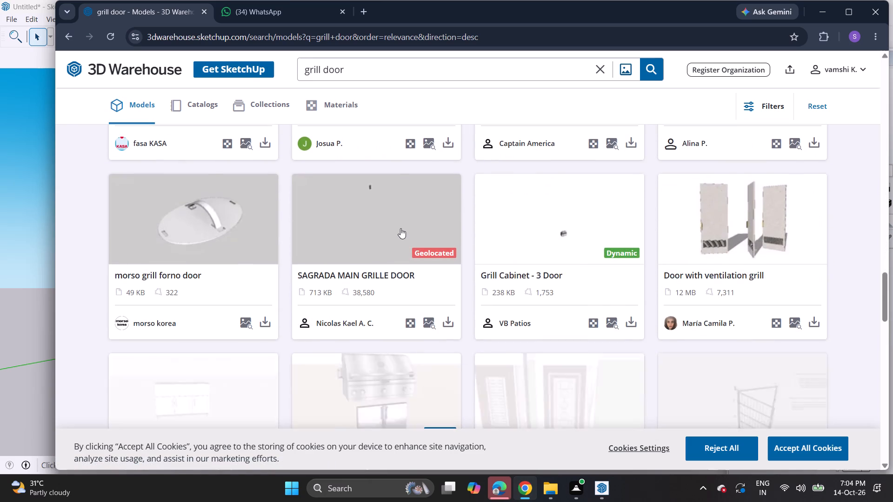
scroll(400, 228, "down", 5)
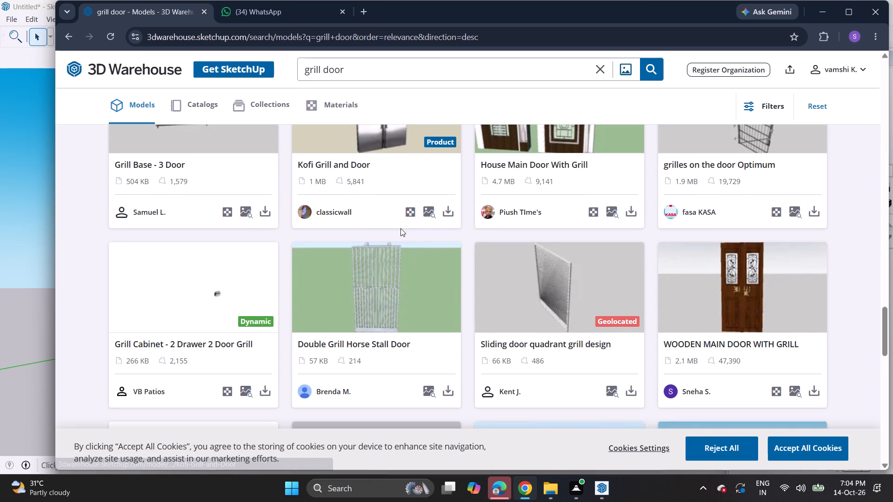
scroll(400, 228, "down", 5)
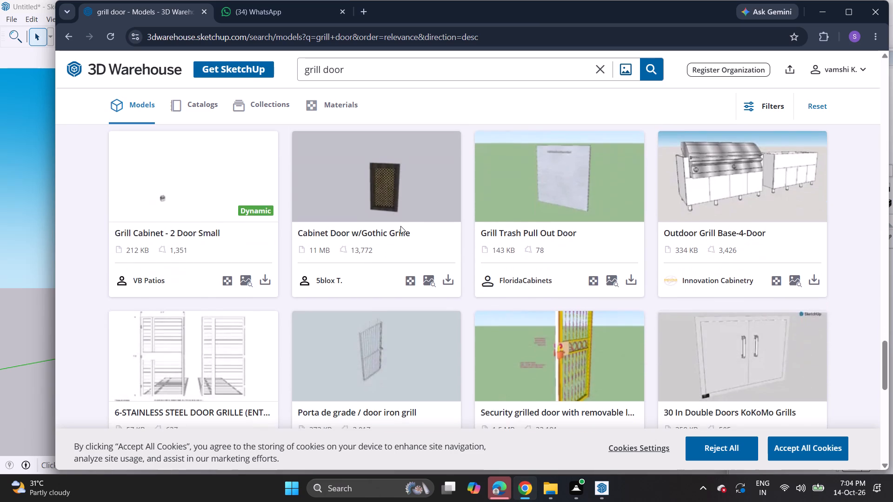
scroll(400, 225, "down", 6)
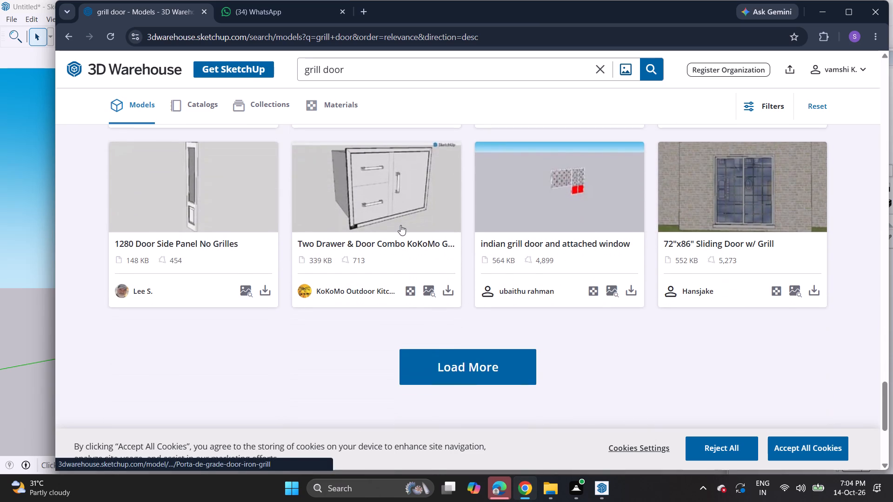
scroll(400, 225, "down", 1)
left_click(422, 309)
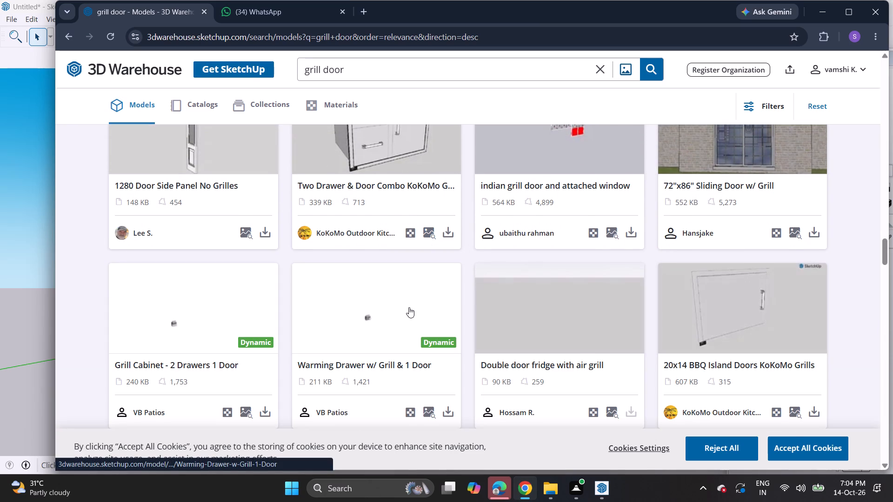
Search the model library for "car parking room" instead.
left_click(599, 74)
type("car parking e")
key("BackSpace")
type("room")
key("Return")
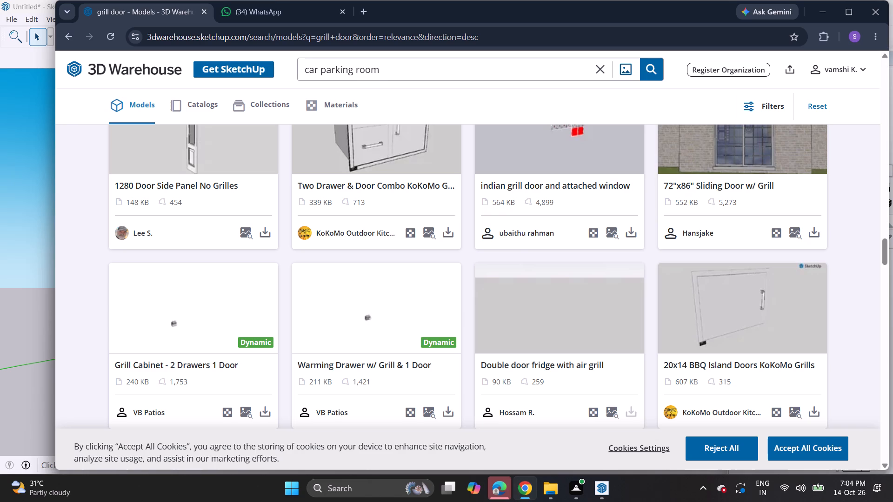
Browse the car parking room results from the beginning for a suitable parking interior or garage model.
scroll(396, 167, "up", 5)
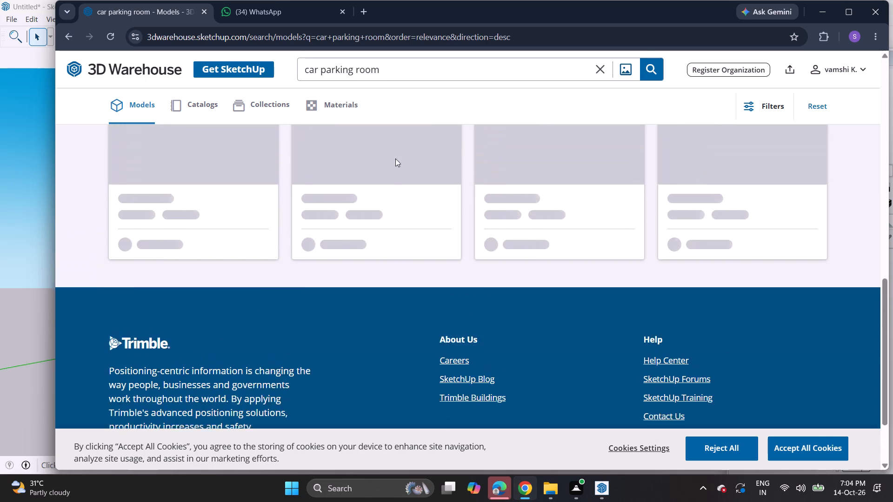
scroll(391, 195, "up", 3)
scroll(427, 235, "up", 1)
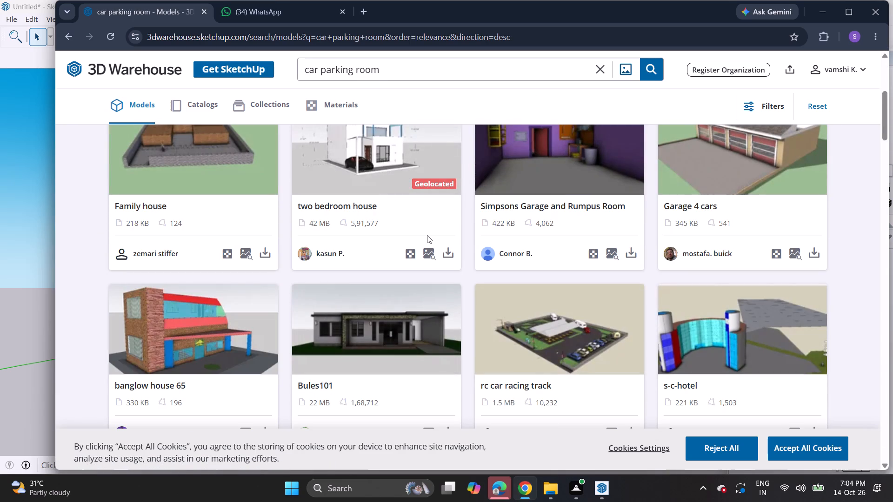
scroll(427, 235, "up", 4)
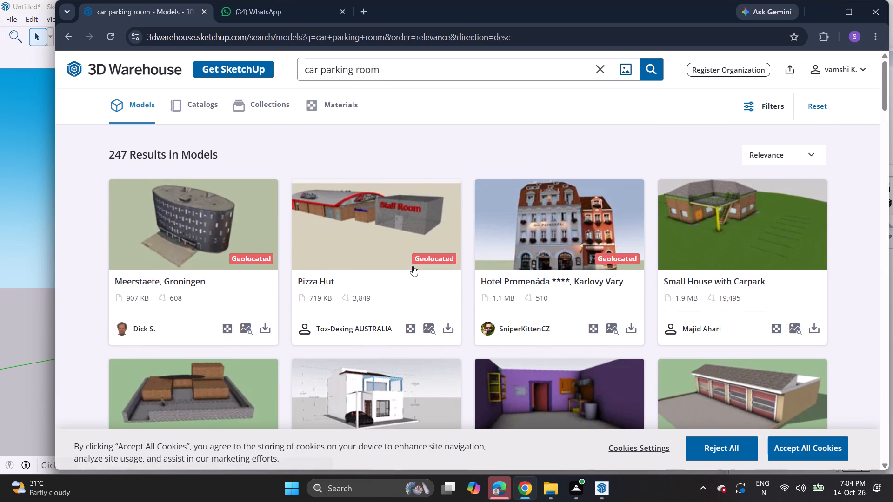
scroll(413, 266, "down", 7)
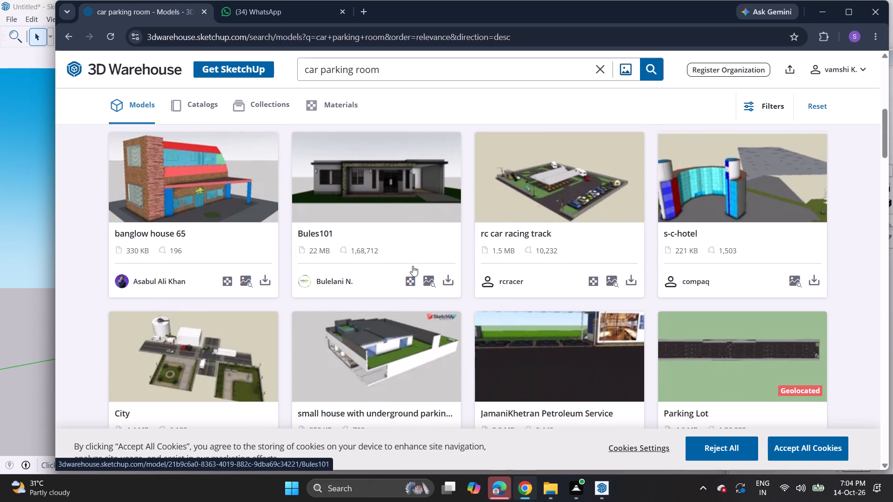
scroll(413, 266, "down", 5)
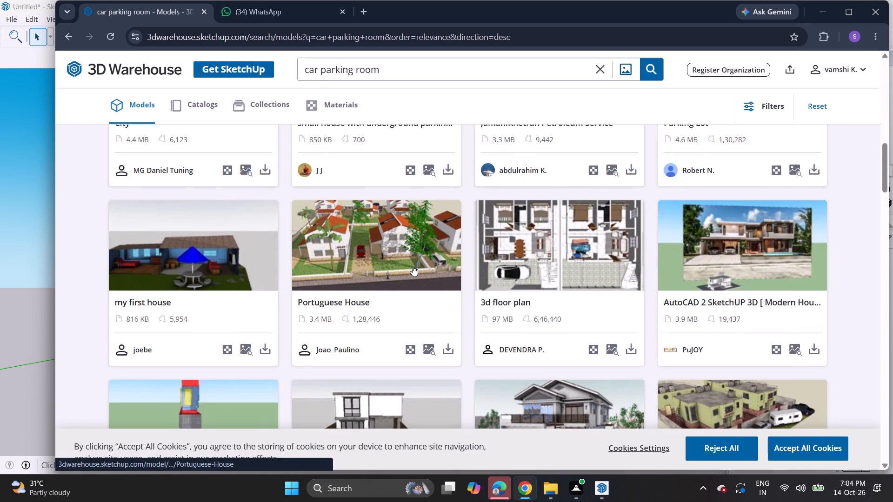
scroll(413, 266, "down", 4)
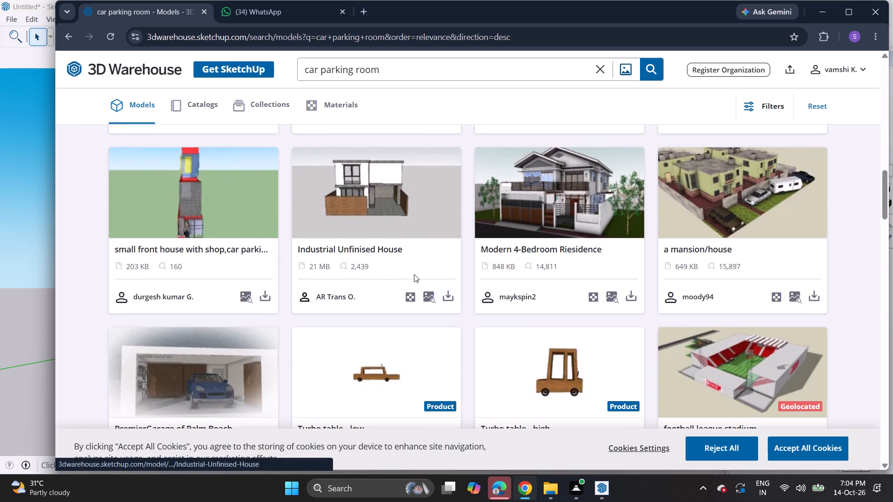
scroll(413, 274, "down", 5)
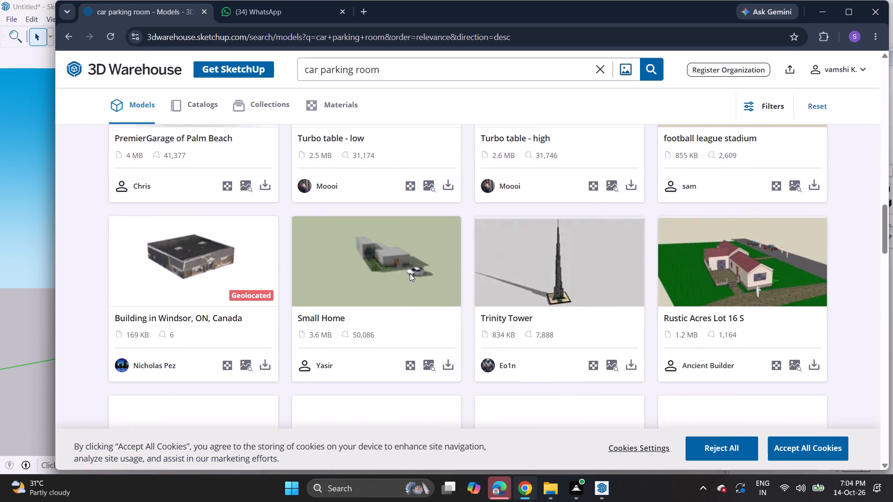
scroll(410, 273, "down", 6)
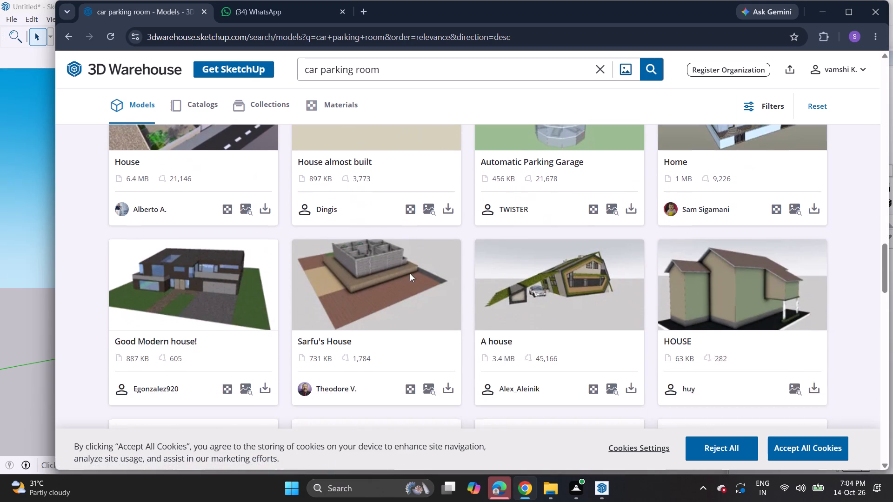
scroll(410, 272, "down", 5)
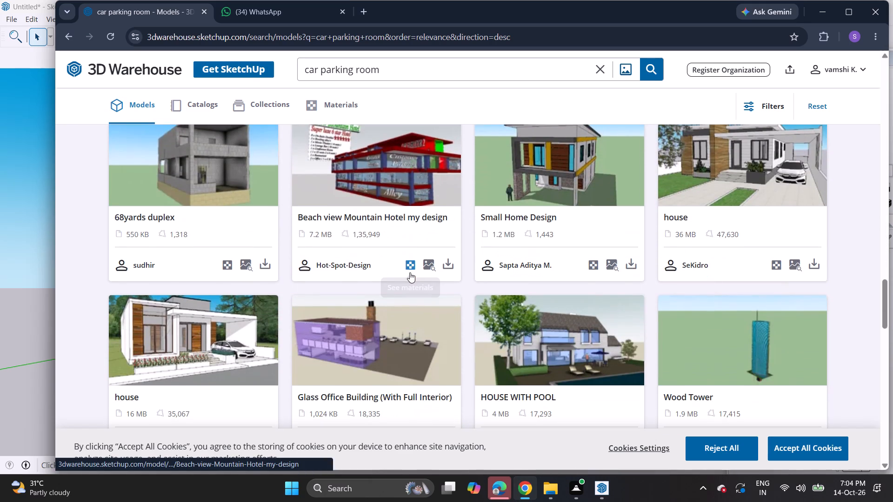
scroll(410, 272, "down", 6)
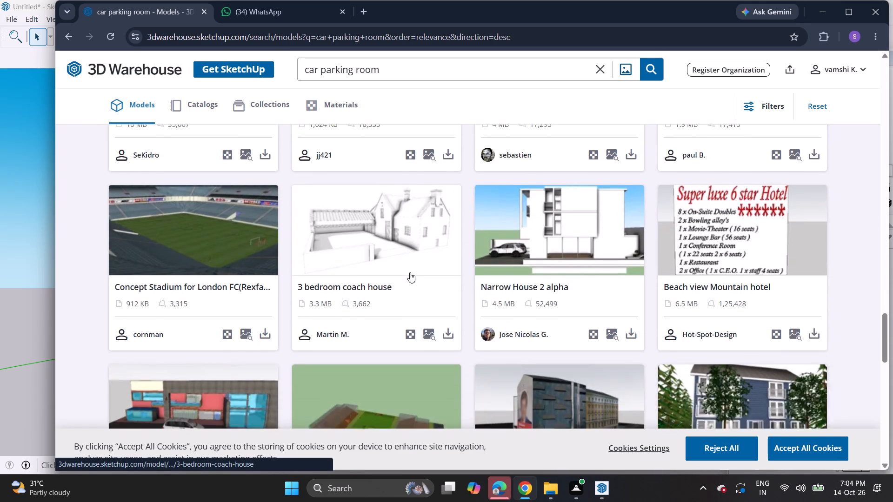
scroll(410, 272, "down", 5)
Replace the search term with "sliding", search the model library and look through the first results.
left_click(598, 74)
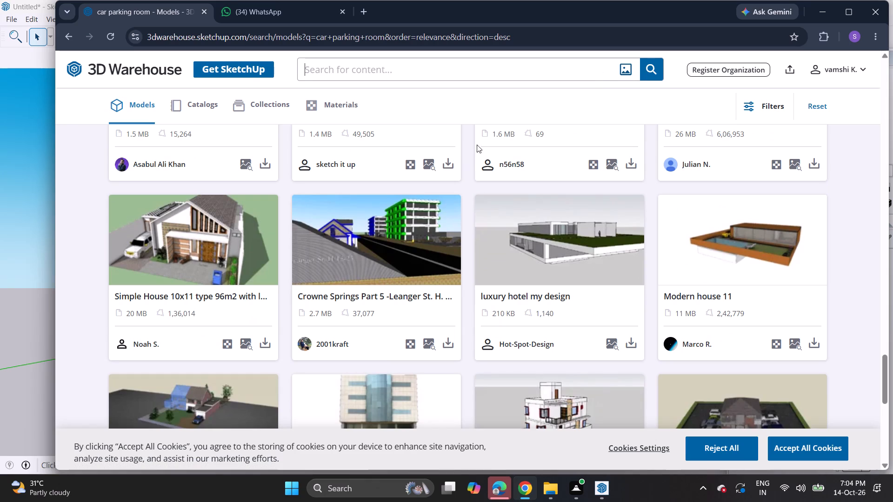
type("slid")
type("ing")
key("space")
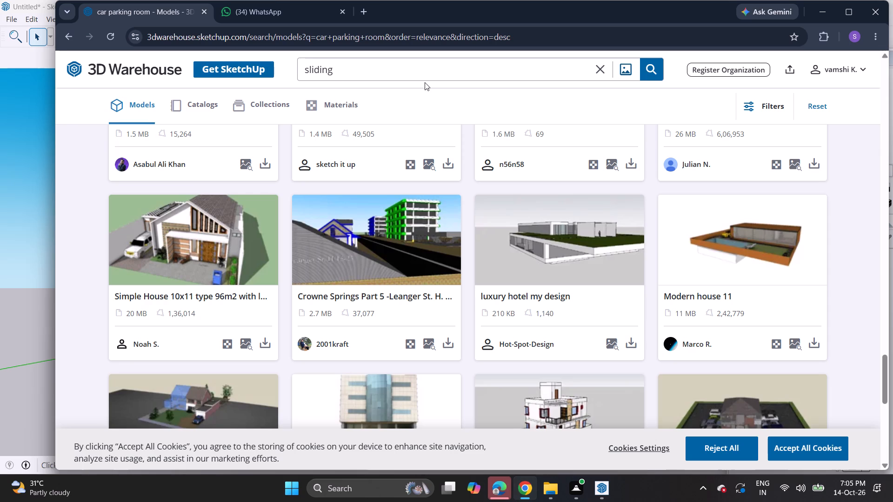
scroll(428, 169, "down", 2)
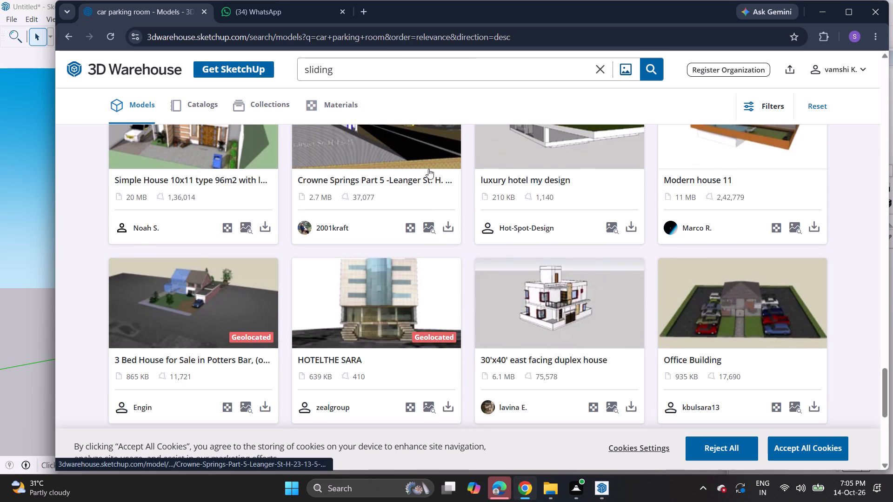
scroll(428, 169, "up", 1)
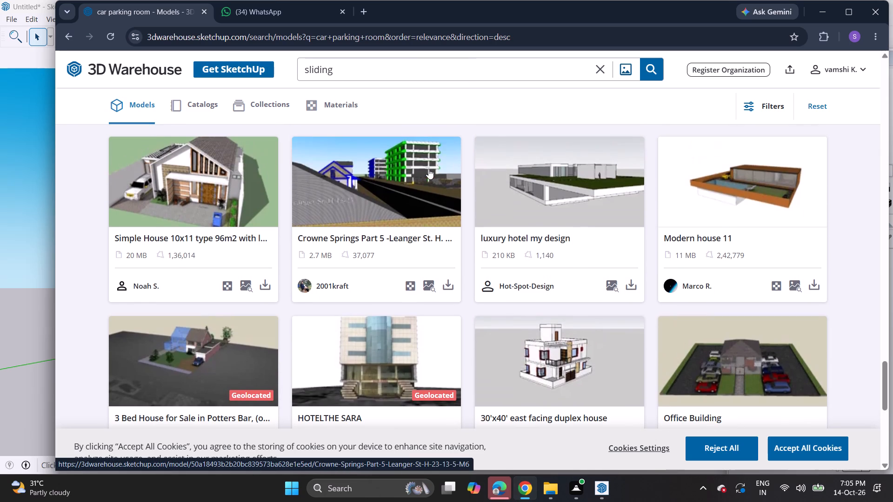
left_click(648, 69)
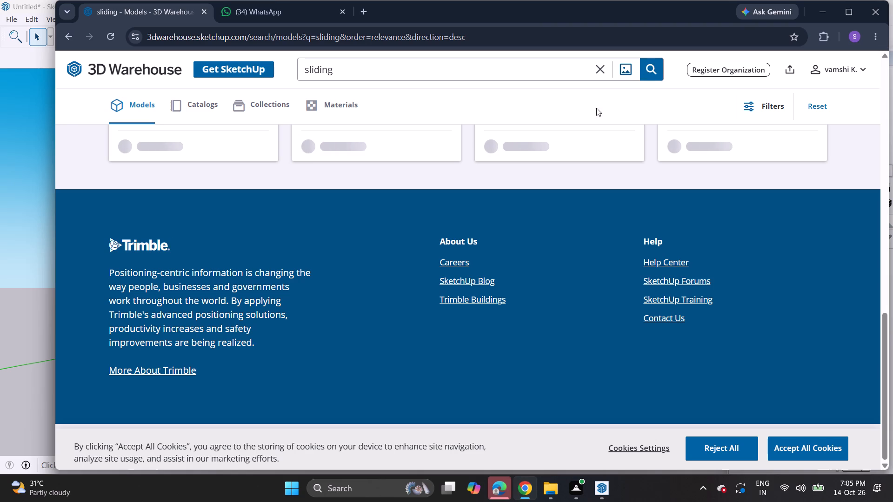
scroll(412, 169, "up", 14)
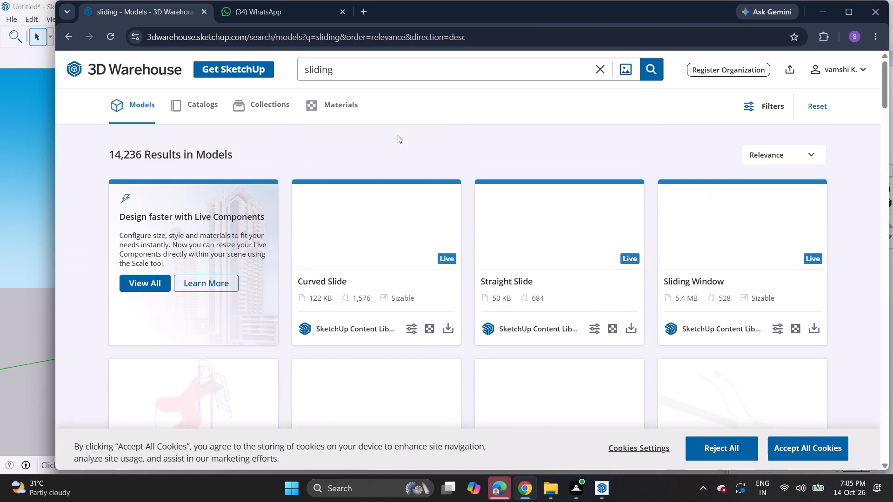
scroll(413, 202, "down", 5)
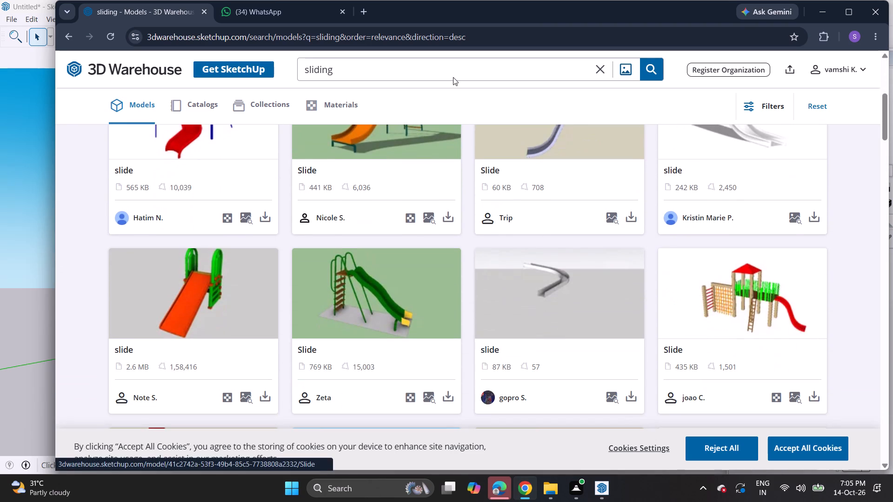
Extend the search term to "sliding door" and run the model search again.
left_click(427, 70)
key("space")
type("doo")
key("r")
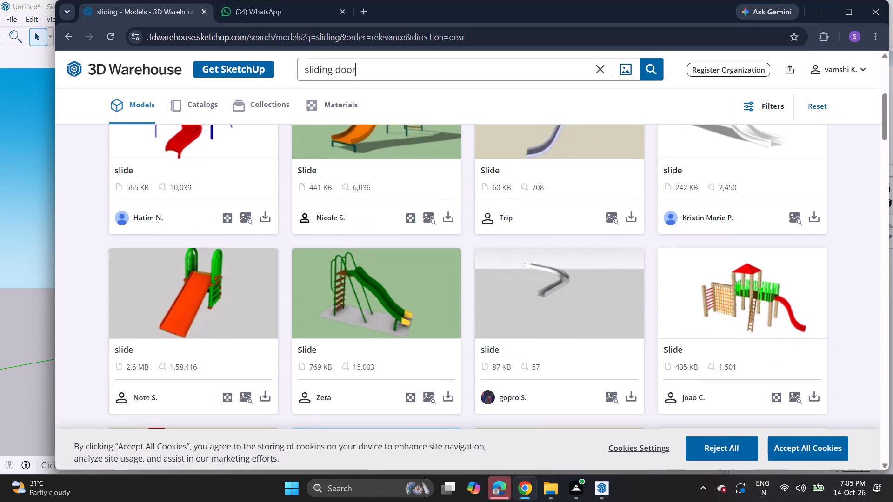
key("Return")
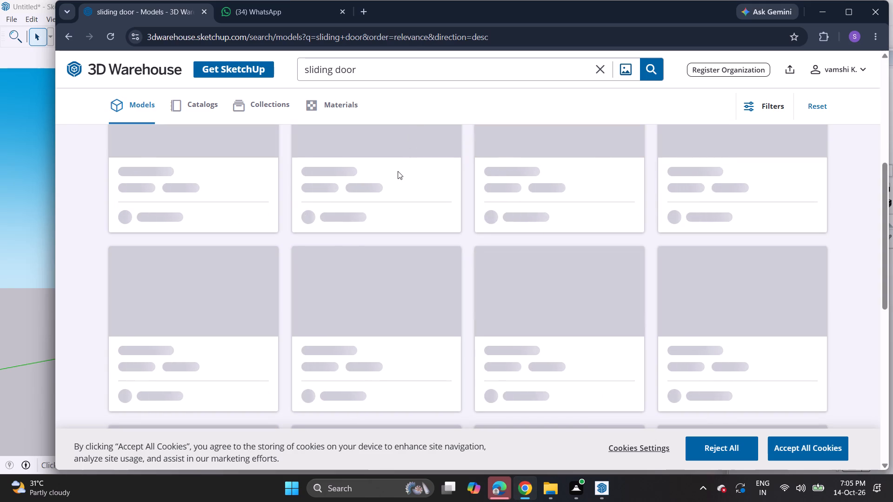
Find the louvred "slide door" model with an overhead rail among the sliding door results and download it.
scroll(395, 275, "up", 3)
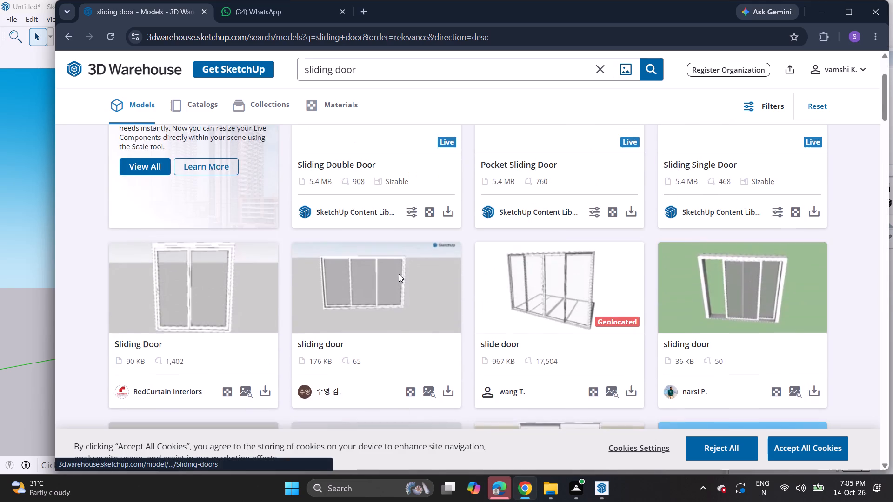
scroll(403, 268, "up", 6)
scroll(405, 268, "down", 9)
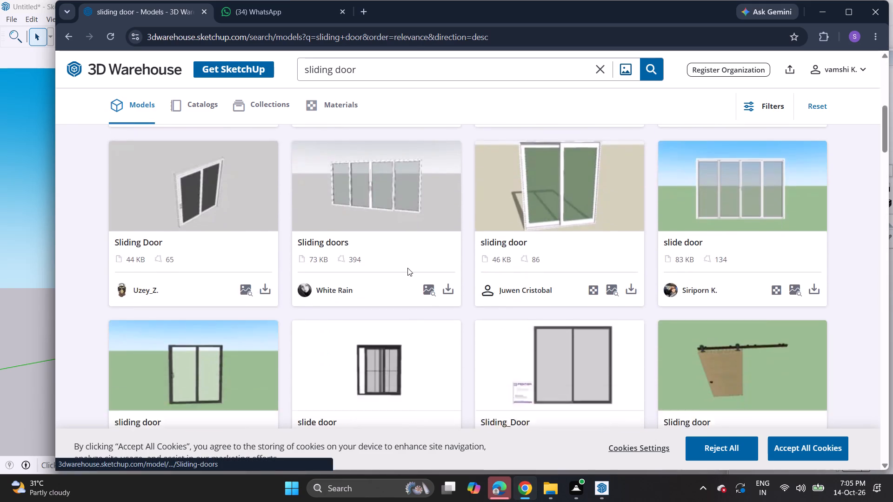
scroll(407, 268, "down", 7)
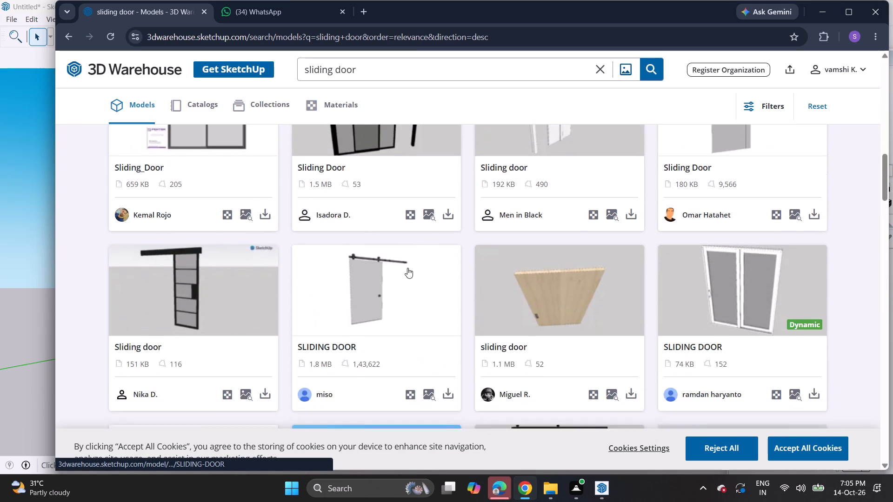
scroll(407, 268, "down", 2)
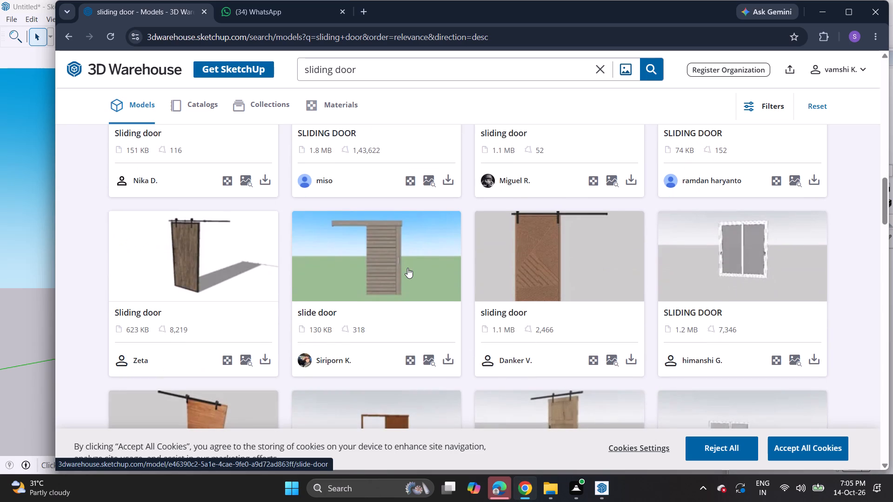
left_click(446, 365)
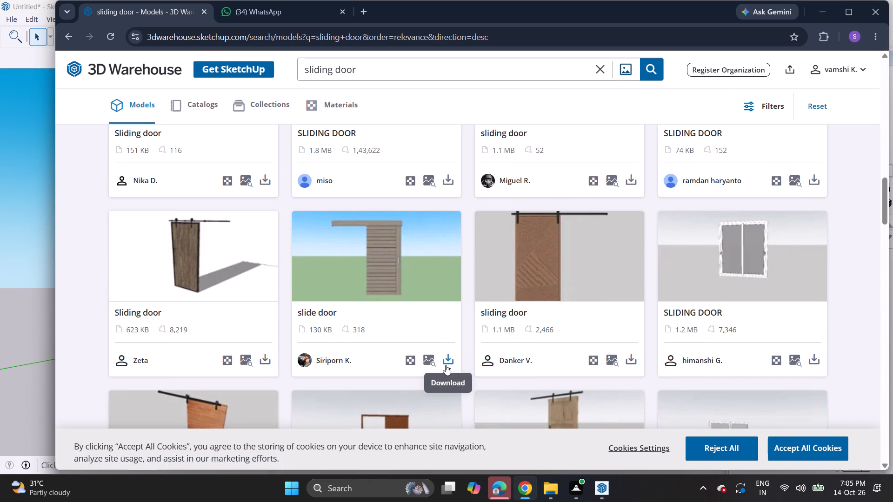
left_click(486, 263)
Browse the rest of the sliding door results for another suitable design and load more models.
scroll(422, 295, "down", 5)
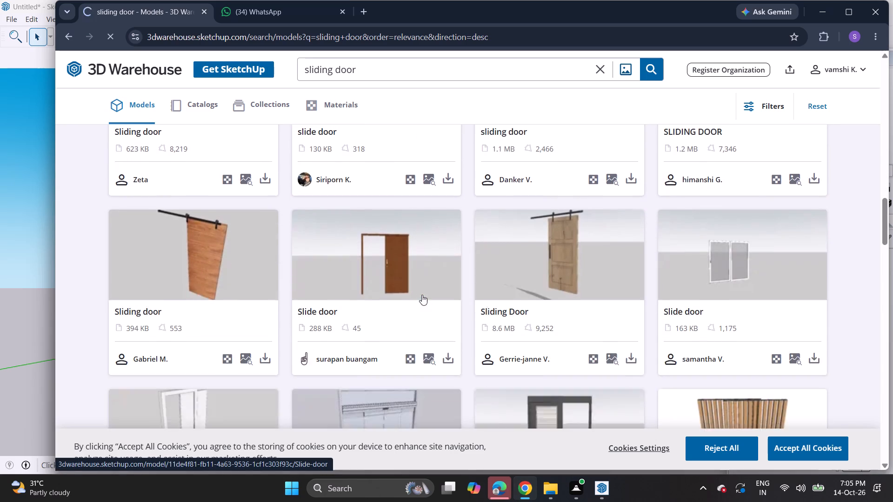
scroll(422, 295, "down", 3)
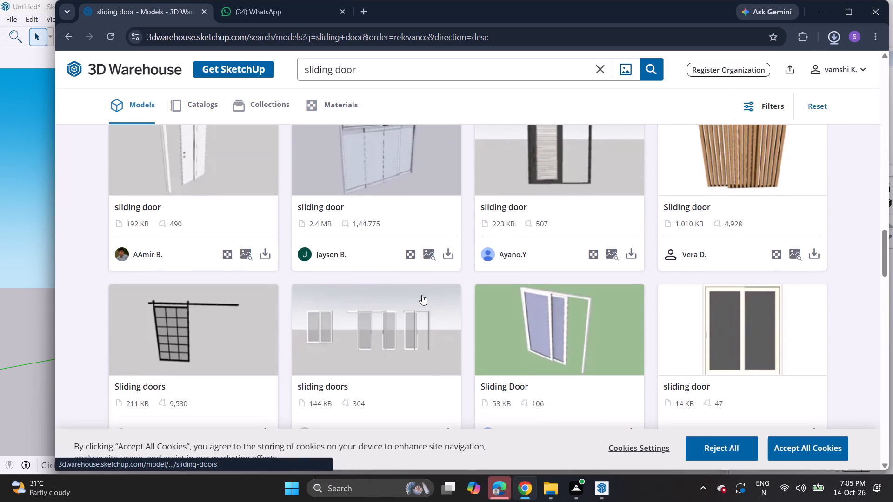
scroll(422, 295, "down", 7)
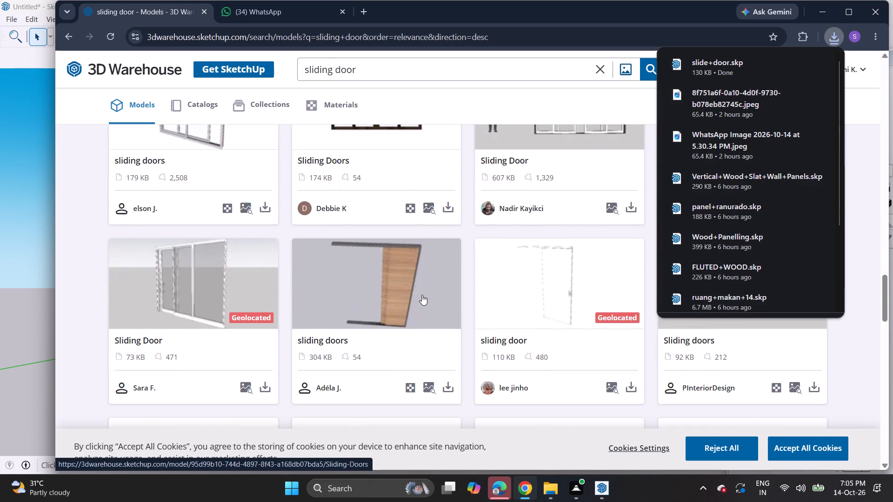
scroll(422, 295, "down", 7)
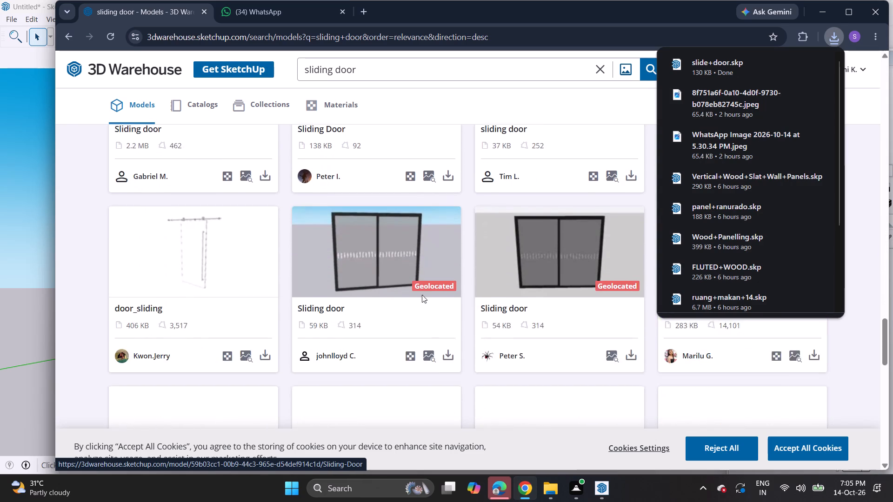
scroll(422, 295, "down", 5)
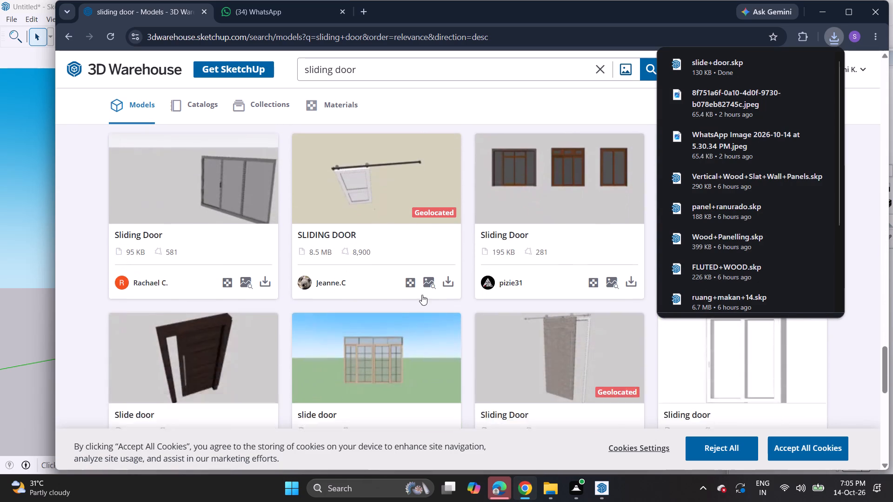
scroll(422, 295, "down", 8)
left_click(484, 189)
Find the wide "sliding doors" model with dark-framed brown wood slats in the additional results and download it.
scroll(464, 218, "up", 2)
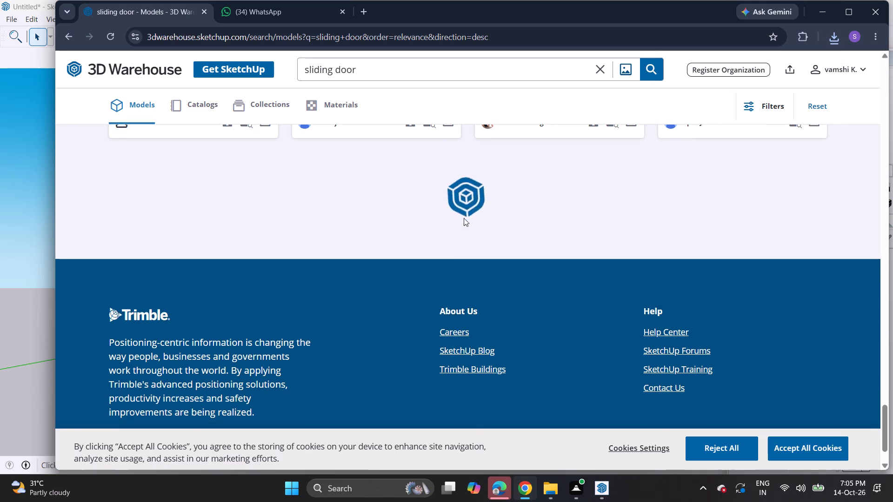
scroll(464, 218, "up", 2)
scroll(464, 218, "down", 9)
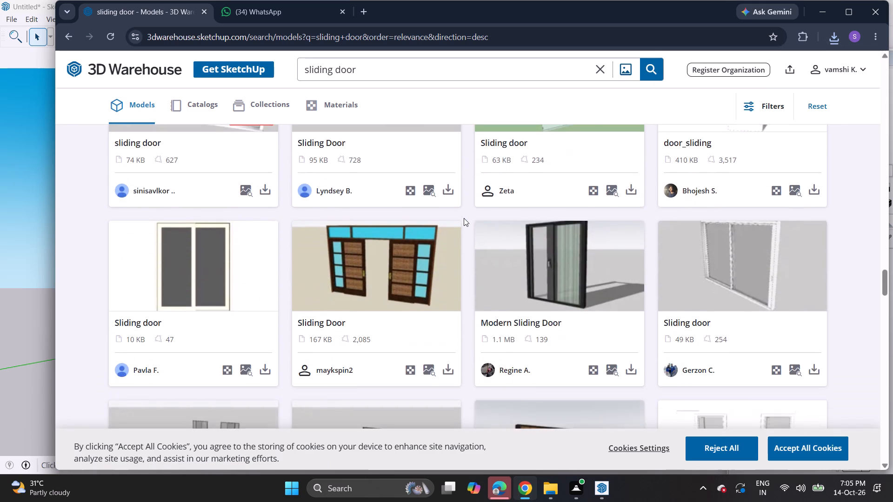
scroll(464, 218, "down", 4)
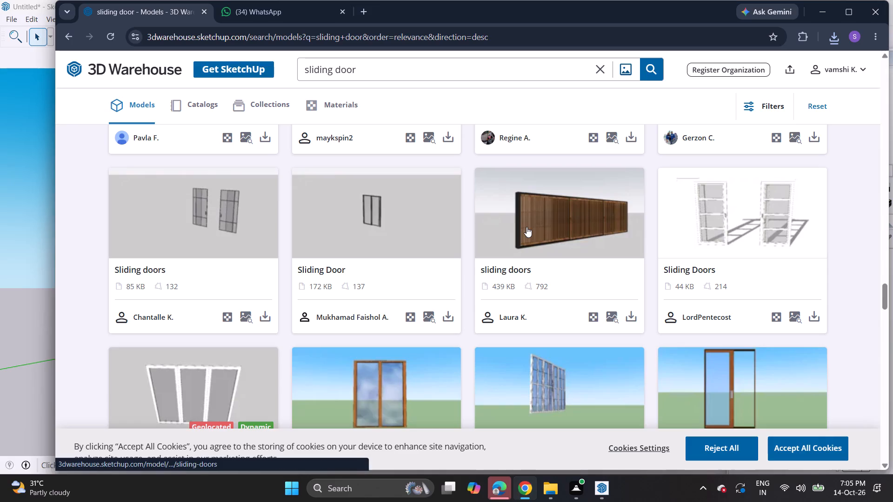
left_click(626, 321)
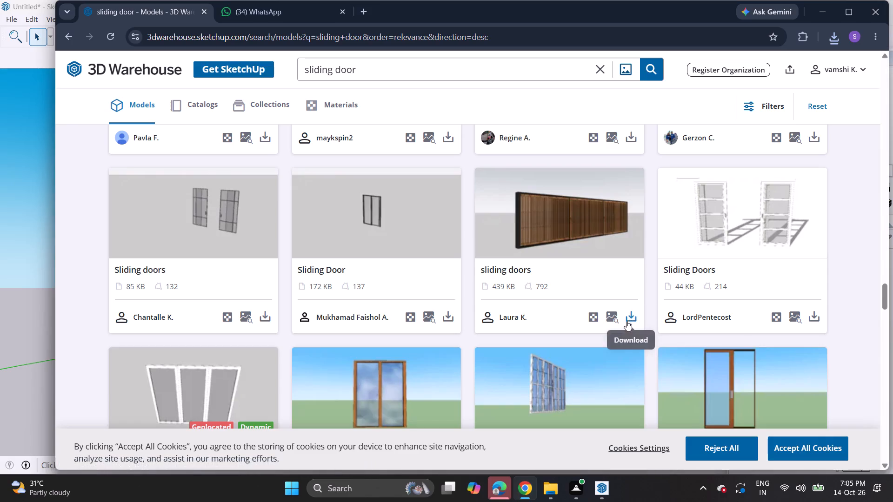
left_click(636, 334)
Look through further sliding door results for other suitable door designs.
scroll(603, 307, "down", 6)
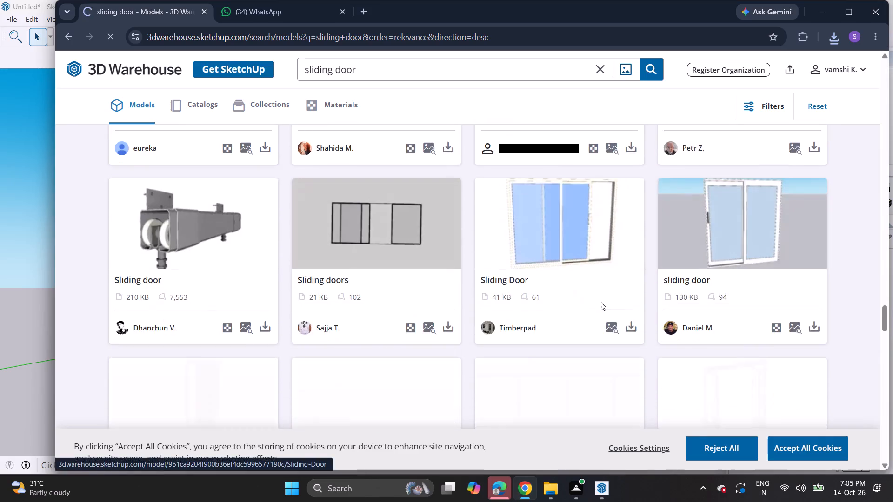
scroll(601, 302, "down", 5)
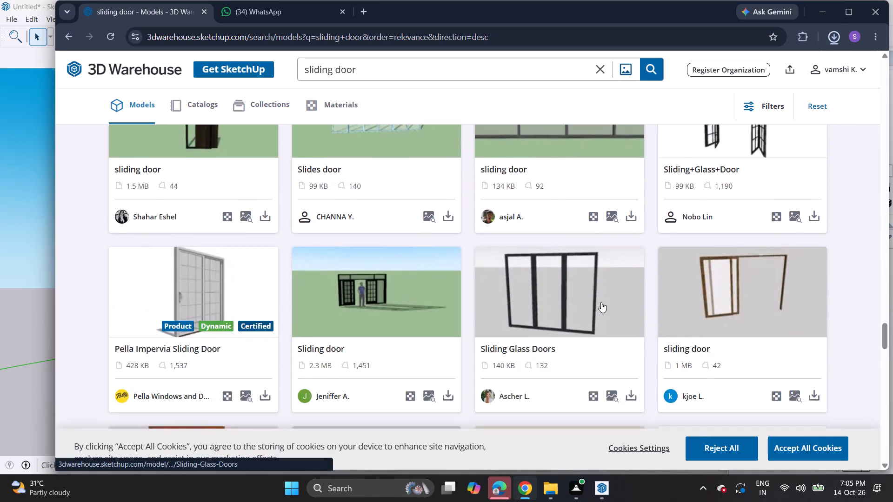
scroll(601, 302, "down", 9)
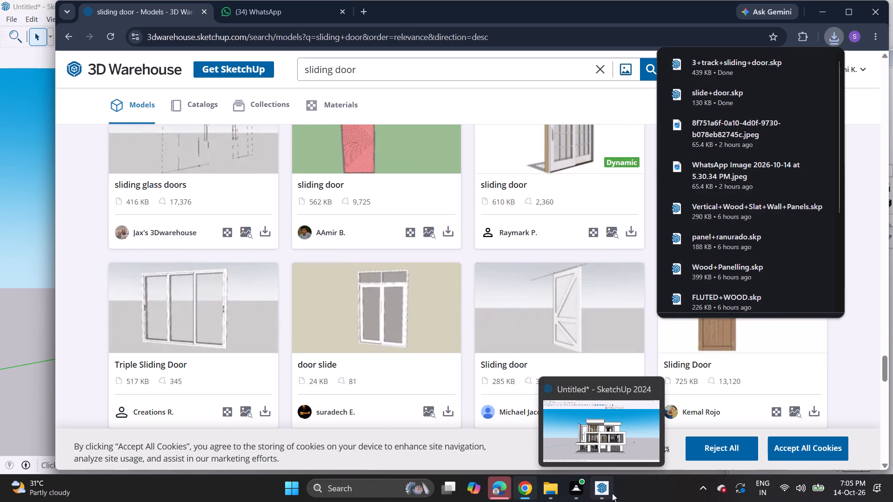
Switch to SketchUp, import the FLUTED+WOOD model from Downloads and place it on the ground beside the villa's garage side.
left_click(601, 490)
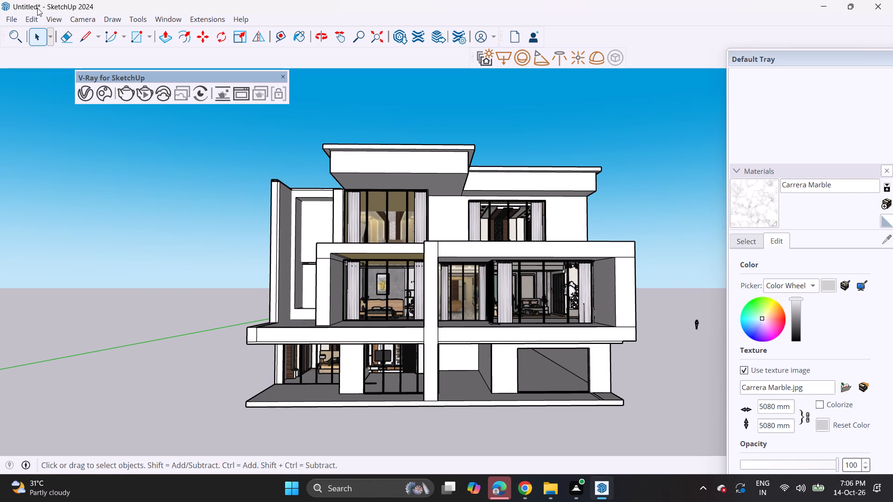
left_click(14, 18)
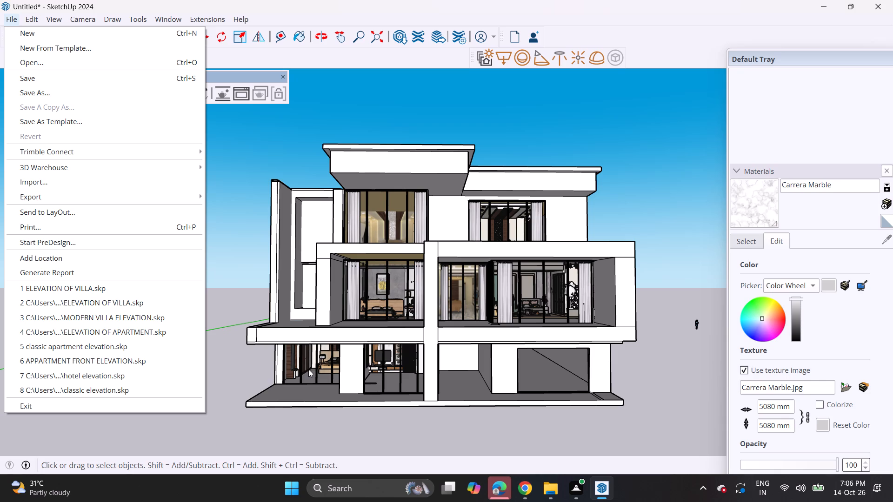
left_click(154, 181)
scroll(174, 162, "down", 3)
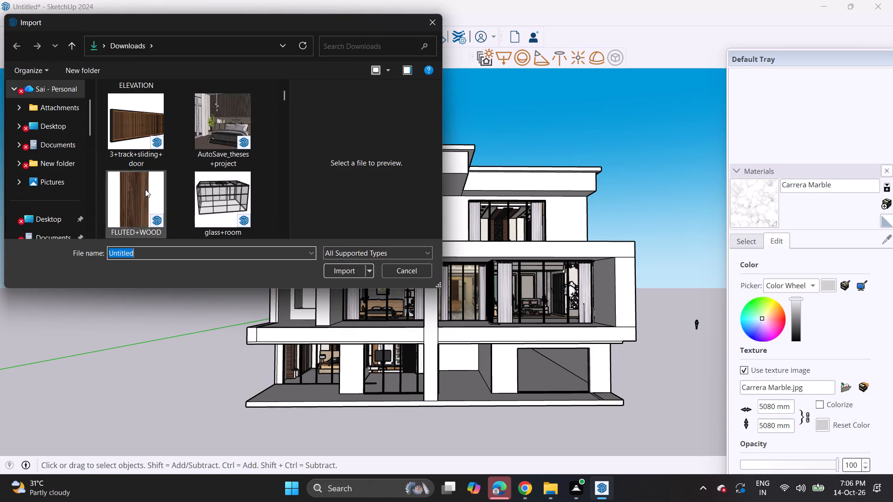
scroll(145, 197, "down", 3)
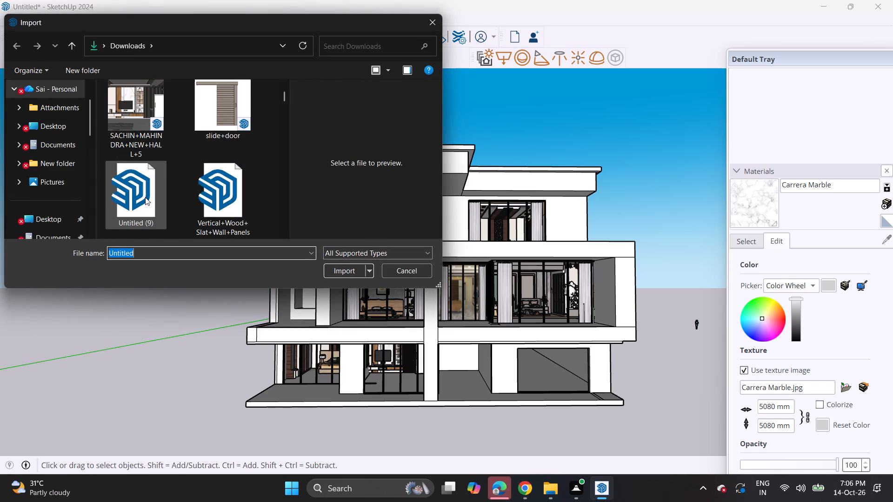
scroll(145, 197, "up", 3)
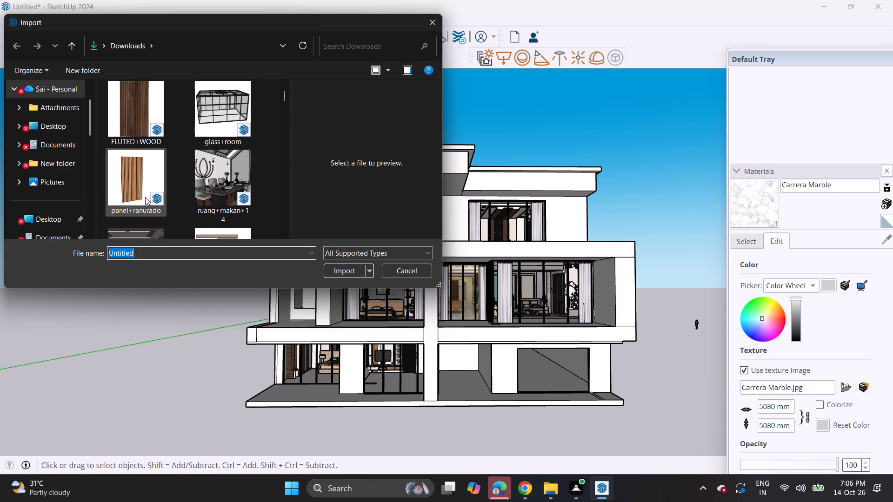
left_click(133, 186)
left_click(140, 121)
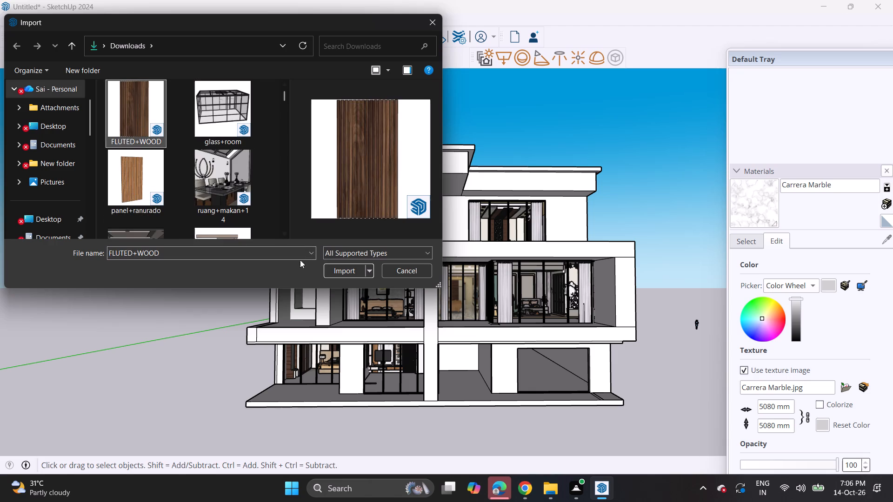
left_click(339, 271)
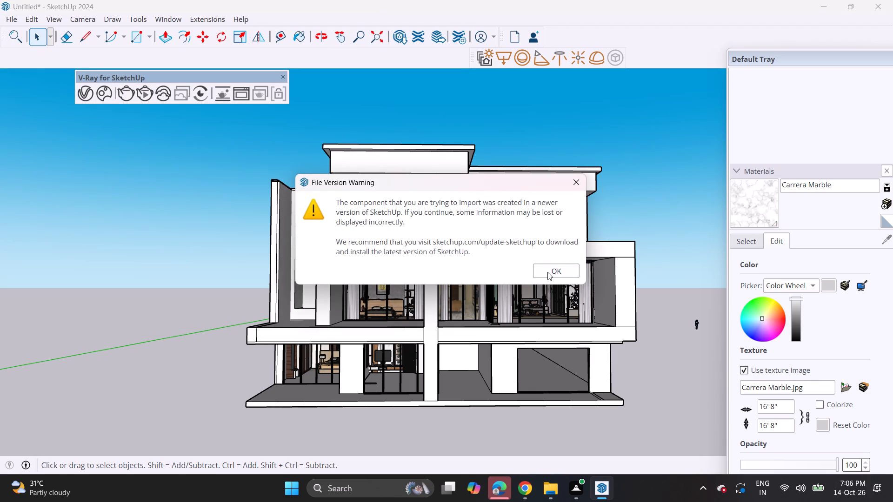
left_click(547, 272)
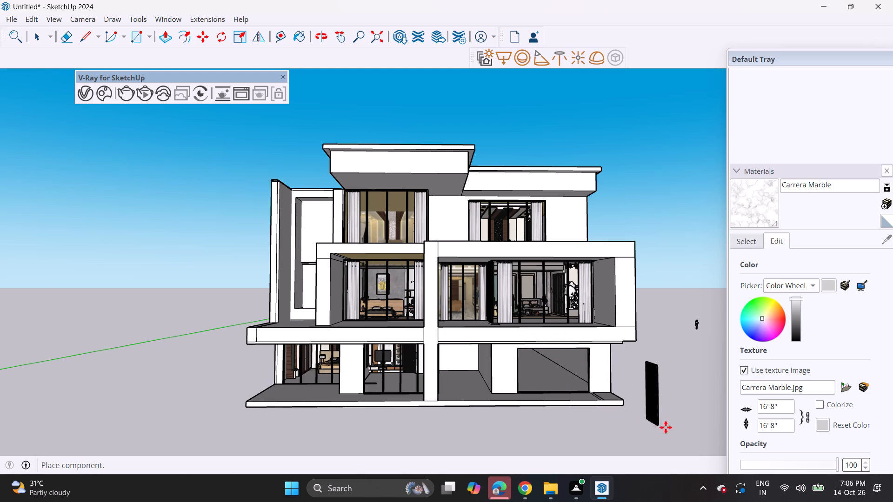
left_click(666, 427)
scroll(643, 416, "down", 7)
middle_click_drag(643, 415, 606, 417)
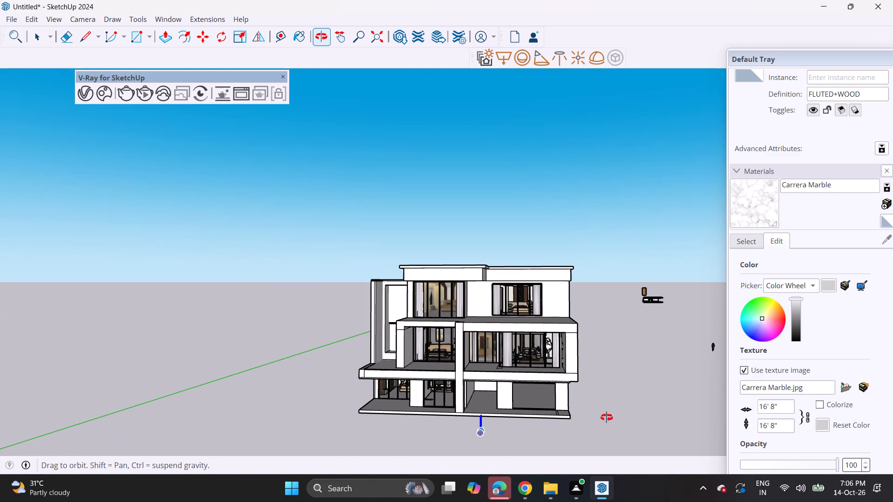
Rotate the FLUTED+WOOD panel a quarter turn about the vertical axis, using a centre point on the ground before the villa.
middle_click_drag(606, 417, 605, 417)
left_click(227, 40)
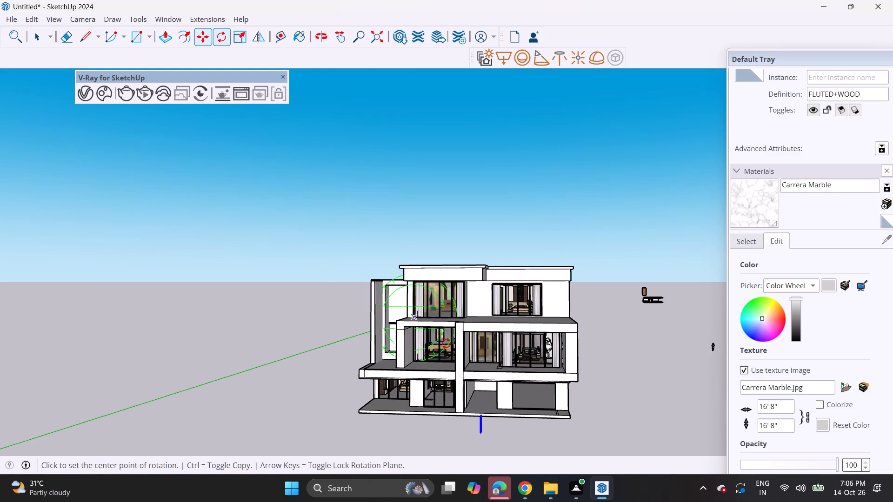
middle_click_drag(525, 432, 539, 470)
scroll(566, 421, "down", 4)
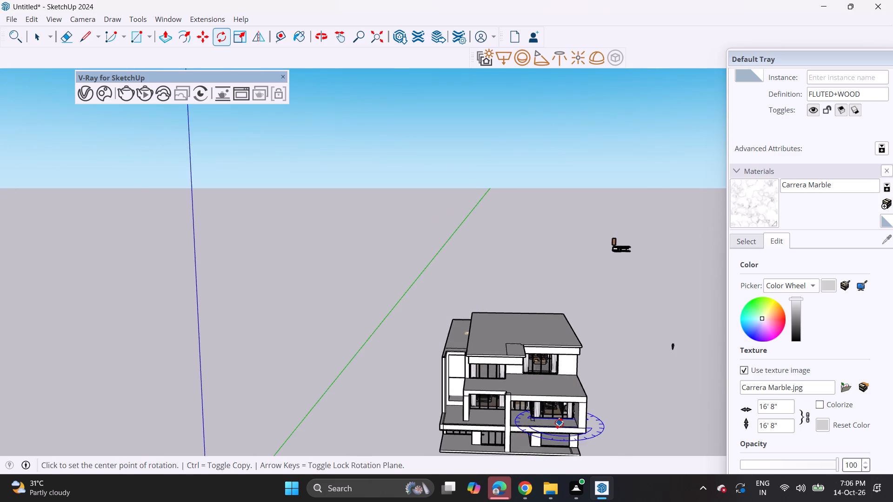
middle_click_drag(559, 423, 530, 250, "shift")
middle_click_drag(528, 275, 544, 342)
left_click(555, 344)
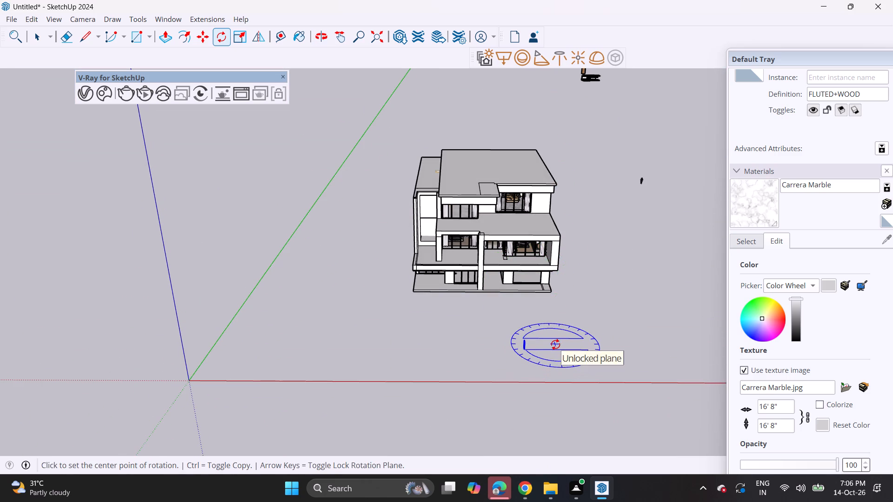
left_click(608, 341)
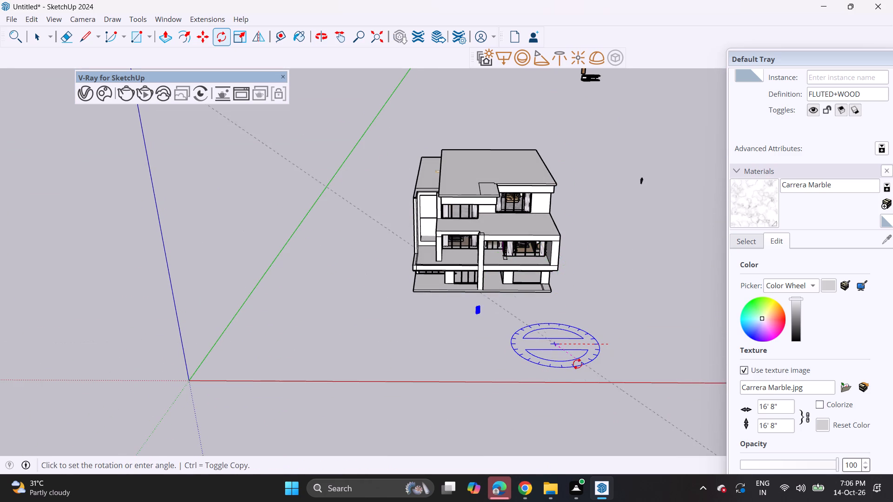
left_click(559, 372)
Rotate the fluted wood panel a further half turn about the vertical axis, parallel to the villa's front facade.
scroll(486, 316, "up", 4)
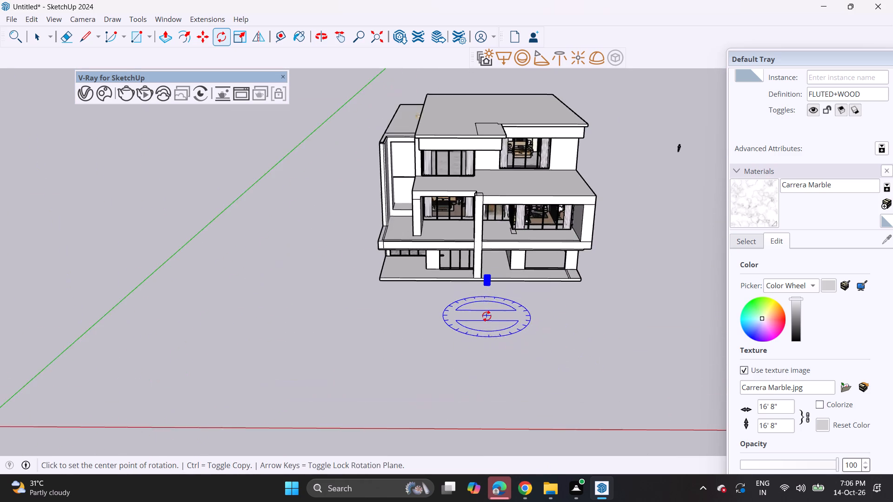
scroll(486, 302, "up", 16)
scroll(486, 275, "down", 6)
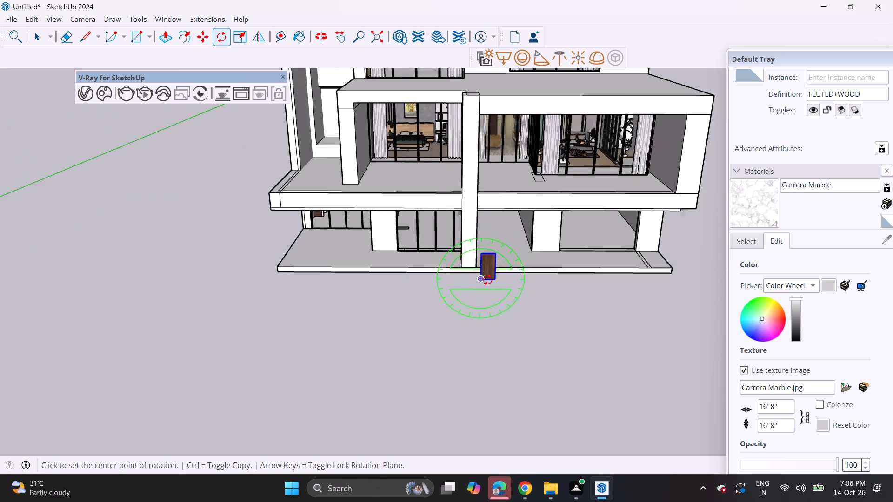
scroll(487, 280, "down", 9)
left_click(539, 350)
left_click(571, 350)
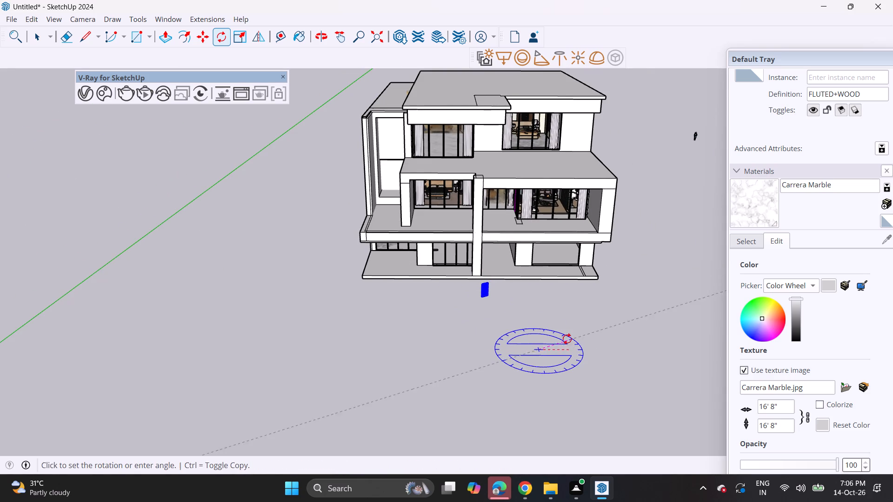
left_click(482, 352)
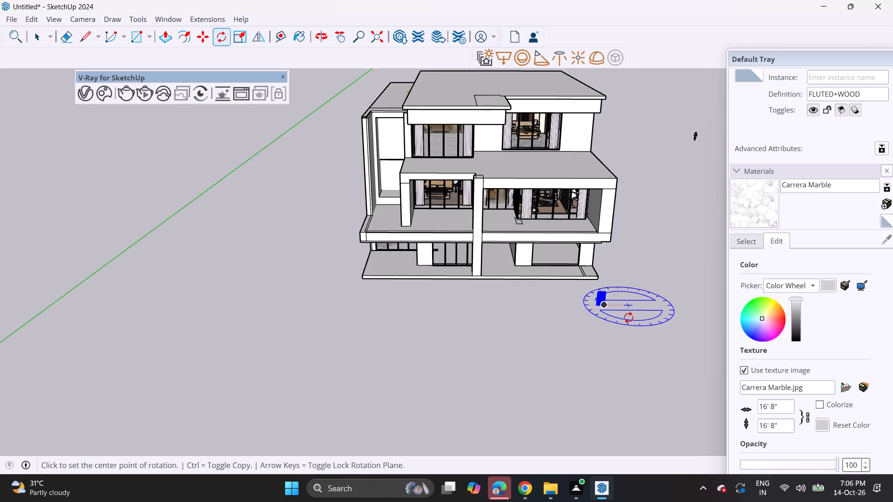
Rotate the fluted wood panel a quarter turn in its own vertical plane so its slats run horizontally.
scroll(604, 300, "up", 18)
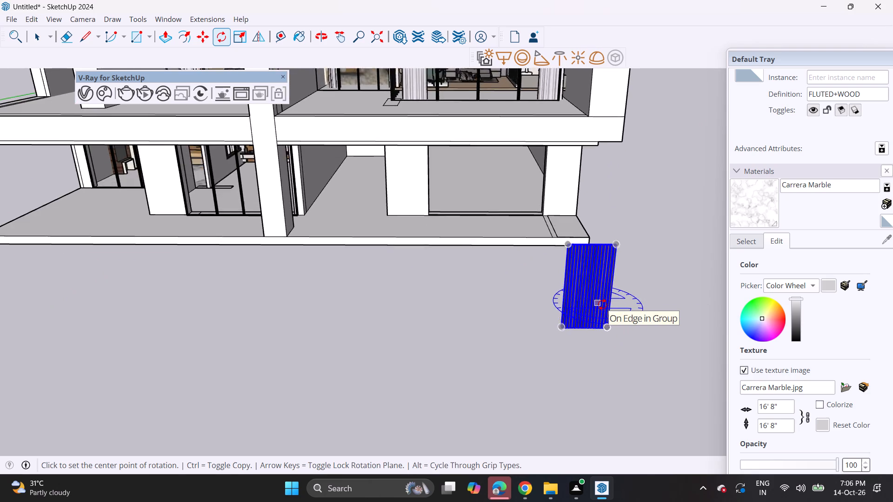
scroll(602, 304, "up", 8)
left_click(585, 266)
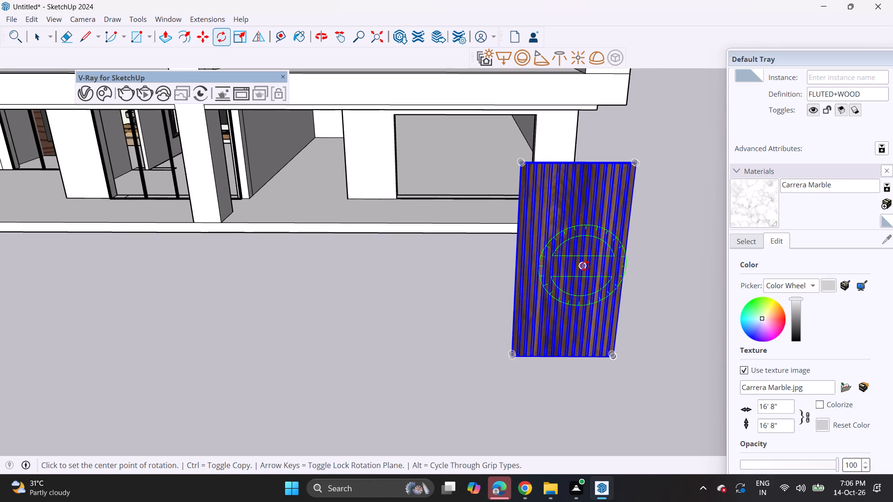
left_click(605, 266)
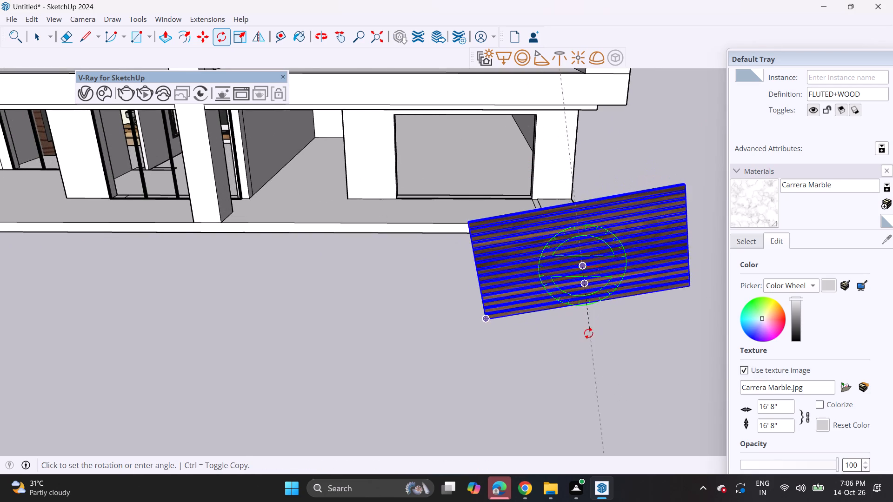
left_click(575, 350)
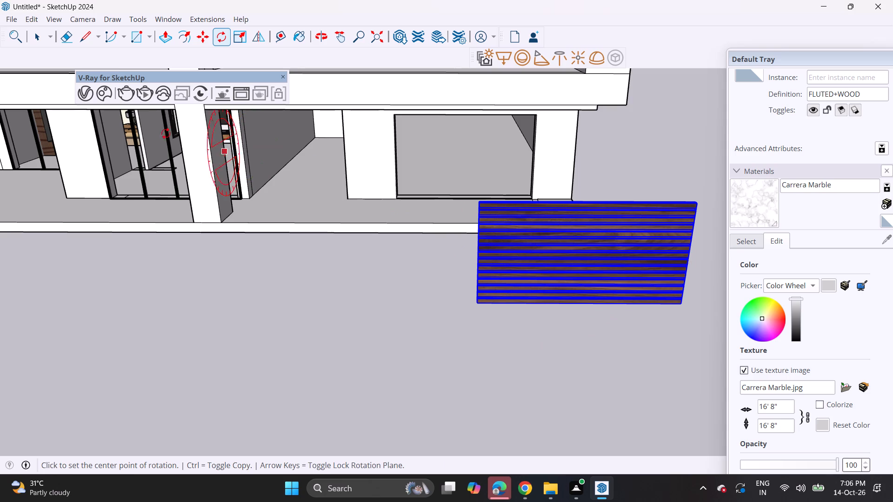
Move the fluted wood panel by its upper corner onto the matching upper corner of the garage opening.
left_click(196, 41)
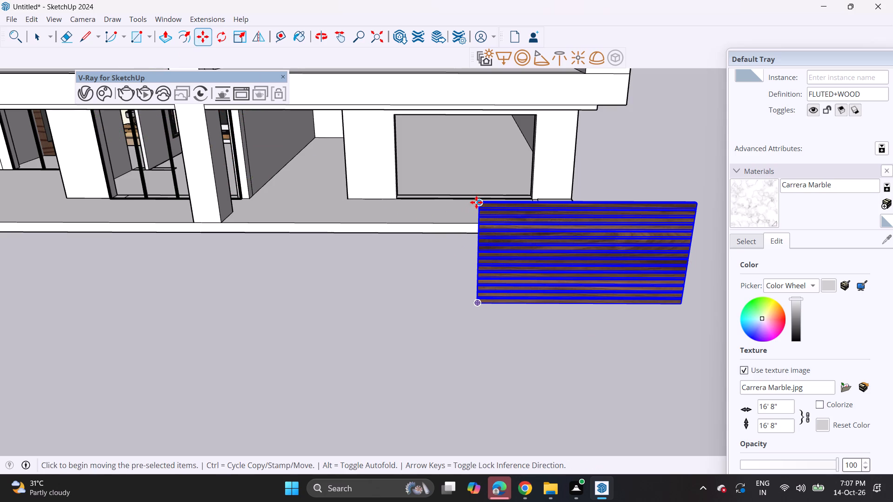
left_click(476, 202)
scroll(389, 152, "up", 6)
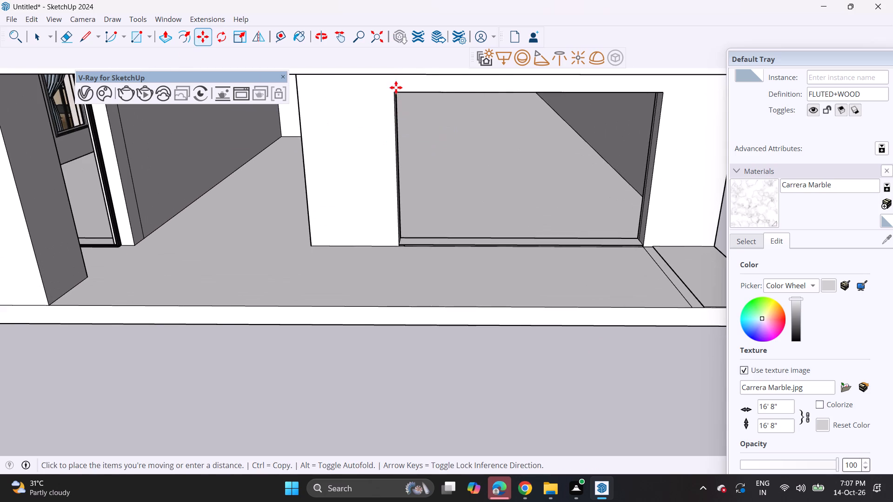
left_click(396, 94)
Scale the fluted wood panel uniformly from its lower corner until it spans the full width of the garage opening.
middle_click_drag(457, 130, 362, 131)
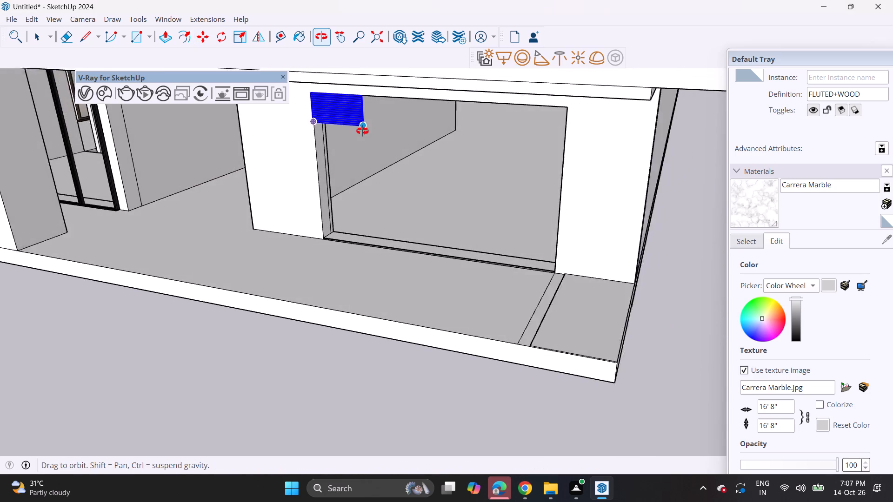
middle_click_drag(362, 131, 360, 131)
left_click(244, 34)
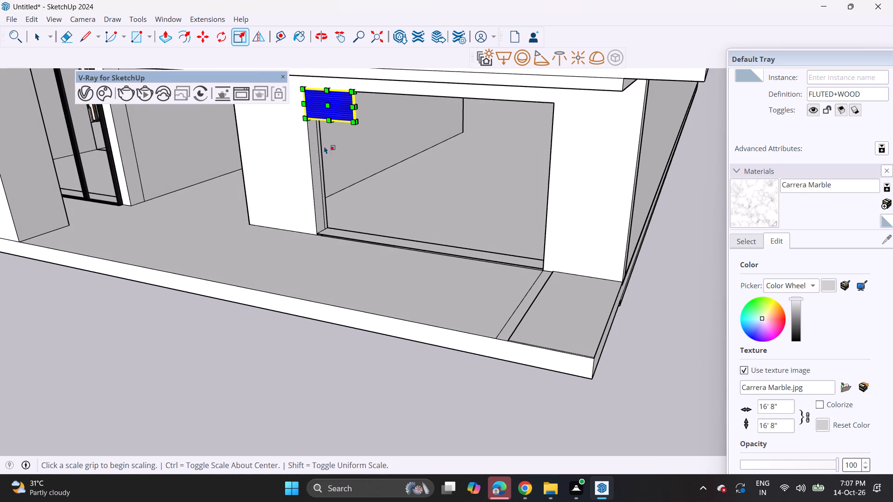
left_click(353, 125)
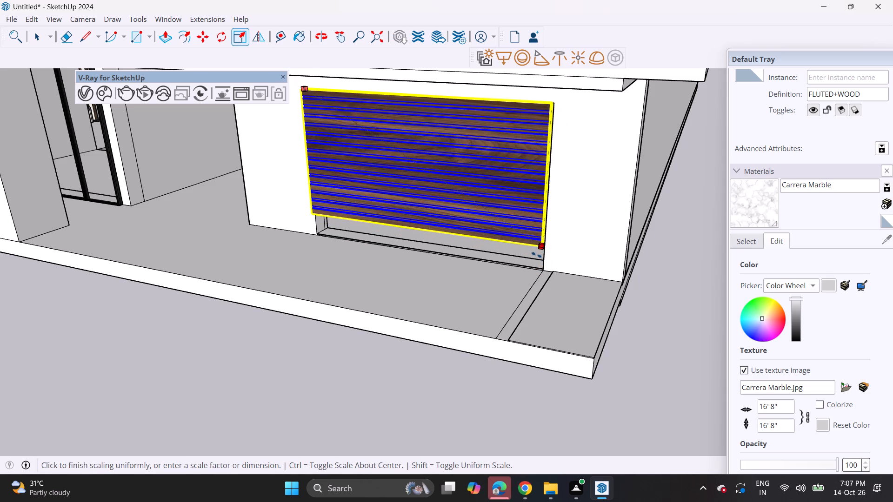
left_click(536, 255)
Stretch the fluted wood panel's bottom edge down to the floor so it fills the garage opening's height.
middle_click_drag(539, 193, 380, 185)
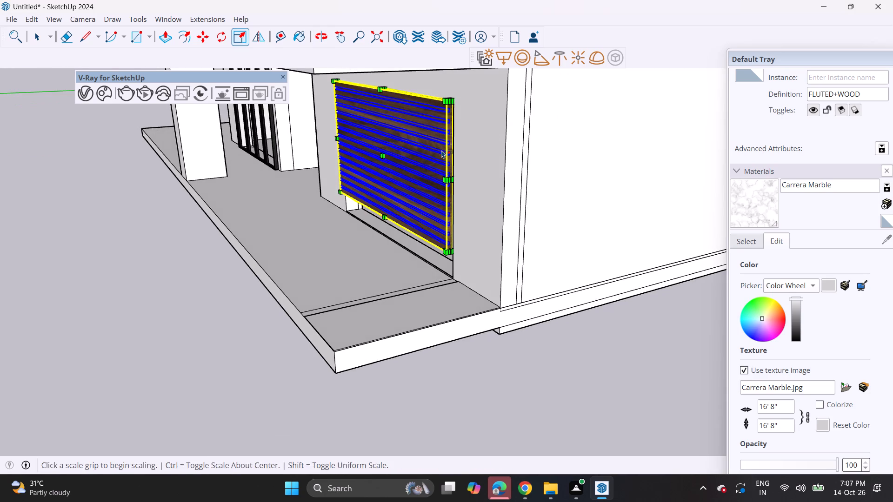
middle_click_drag(380, 180, 444, 150)
scroll(448, 204, "up", 5)
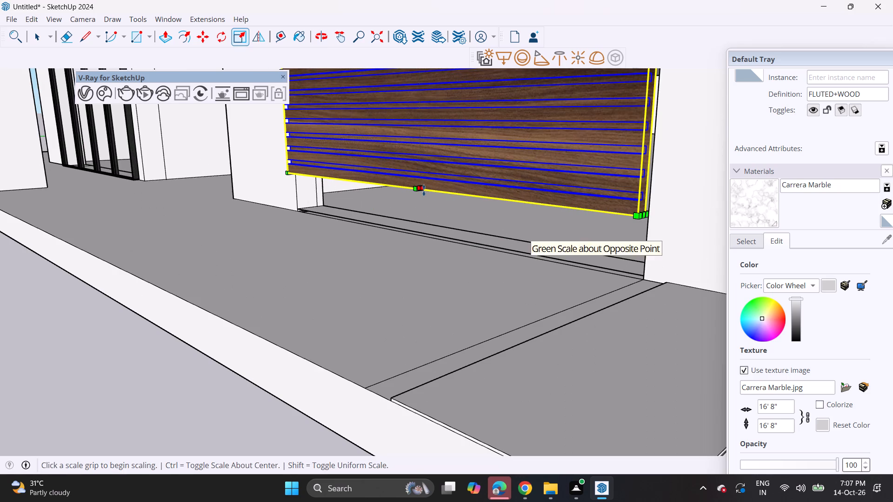
left_click(424, 190)
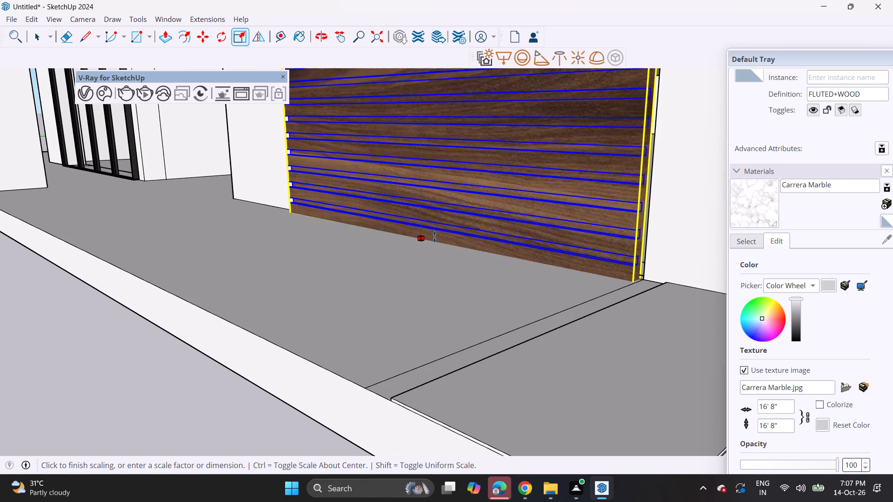
left_click(434, 236)
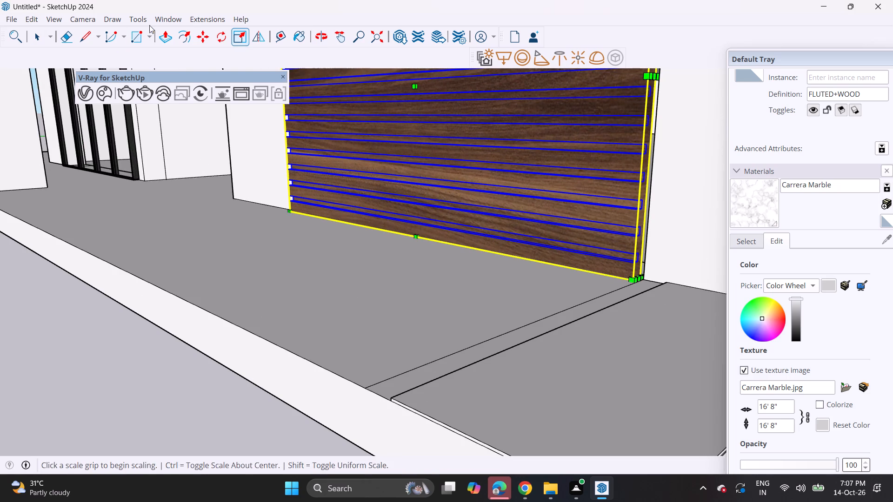
Move the fluted wood panel by its bottom corner onto the garage opening's lower corner, and deselect it.
left_click(198, 33)
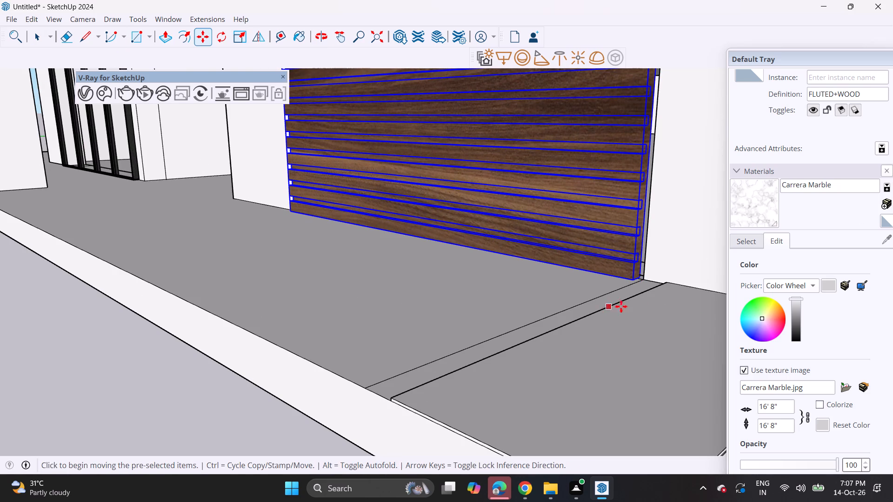
left_click(630, 286)
left_click(640, 278)
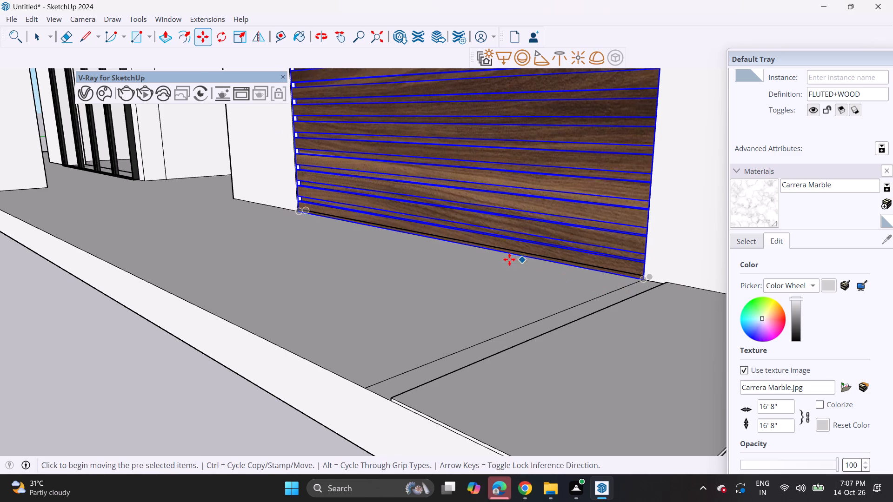
scroll(503, 257, "down", 17)
middle_click_drag(341, 300, 412, 287)
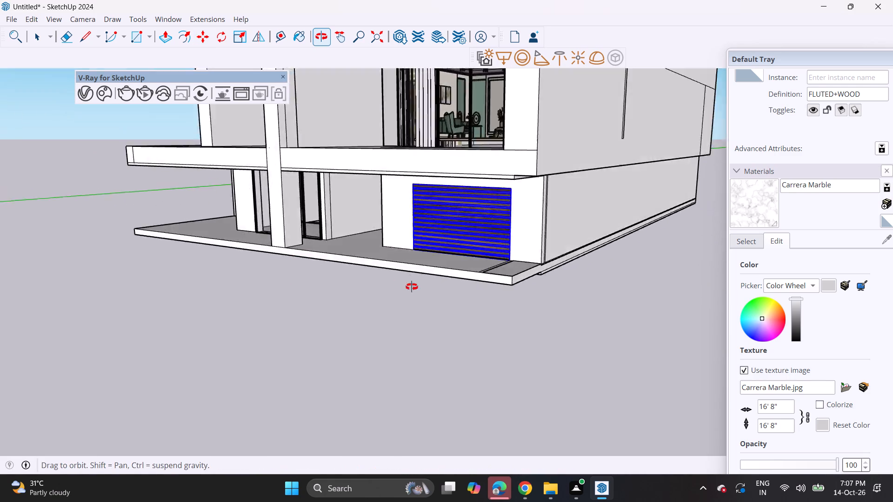
middle_click_drag(412, 287, 512, 272)
key("space")
left_click(643, 214)
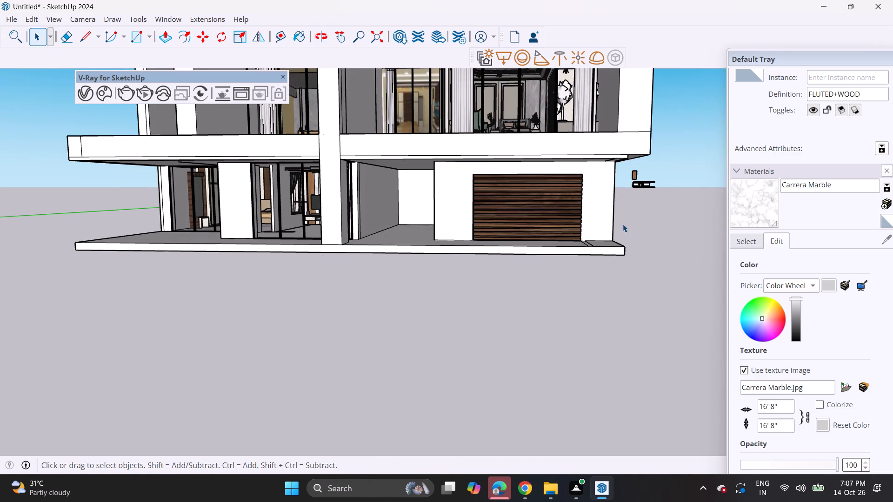
Import the modern+door model from the Downloads folder.
scroll(623, 224, "down", 3)
middle_click_drag(553, 226, 601, 260)
middle_click_drag(604, 260, 594, 212)
middle_click_drag(593, 211, 600, 267, "shift")
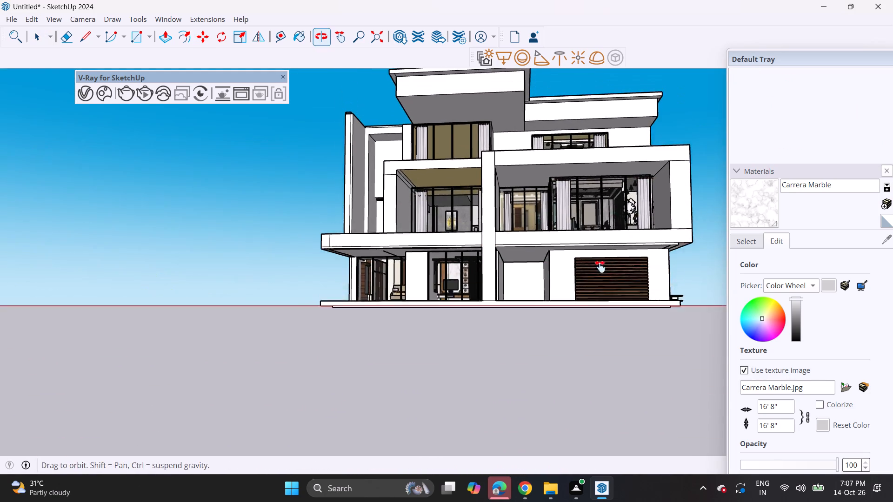
middle_click_drag(600, 267, 599, 272, "shift")
middle_click_drag(579, 285, 573, 293)
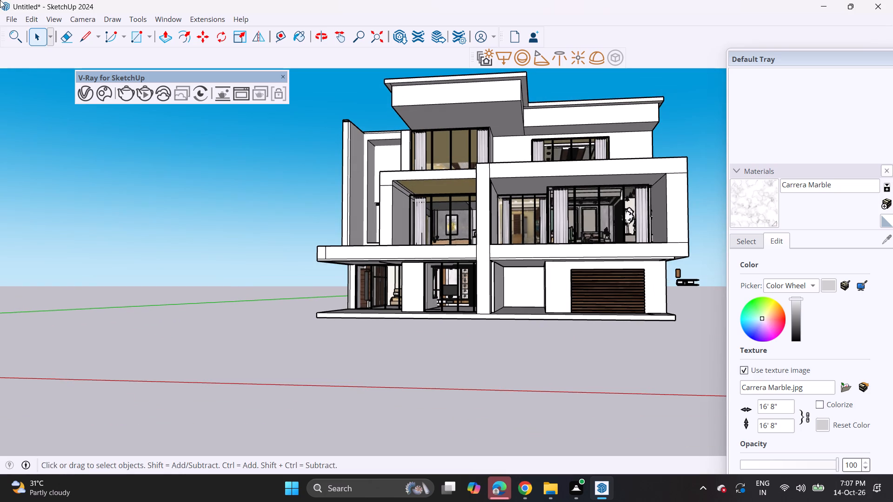
left_click(7, 17)
left_click(51, 184)
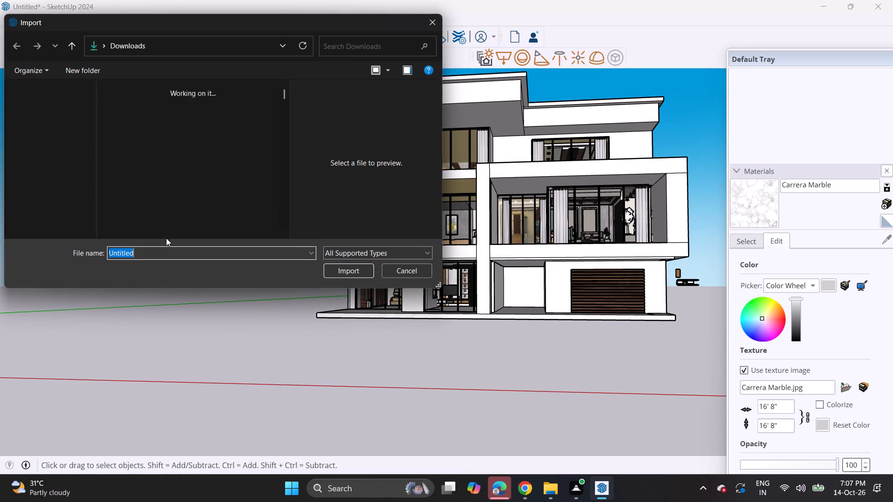
scroll(199, 183, "down", 5)
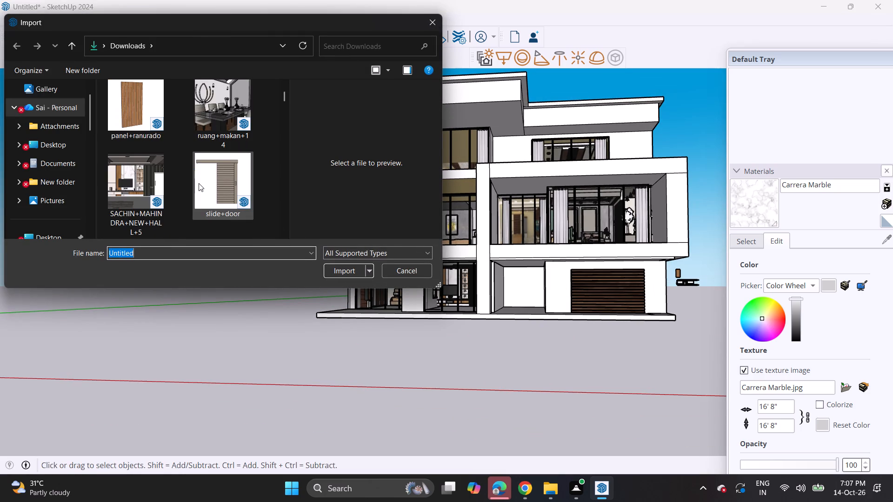
scroll(199, 183, "down", 4)
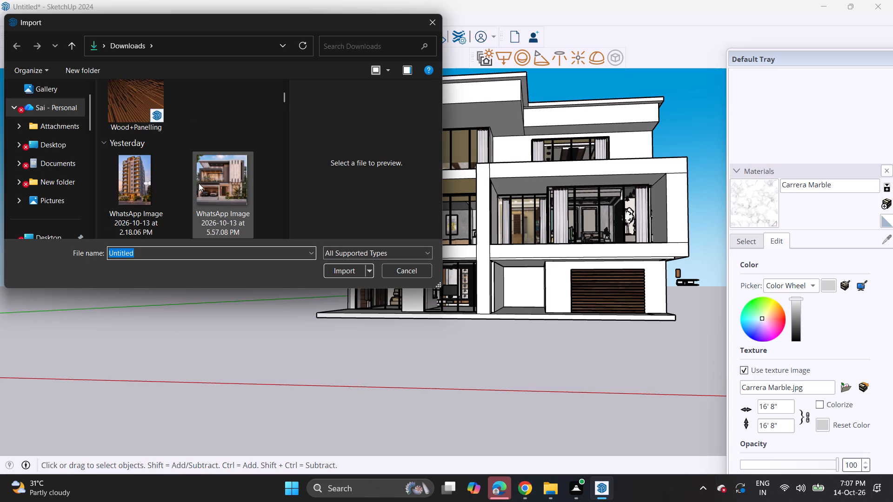
scroll(199, 183, "down", 8)
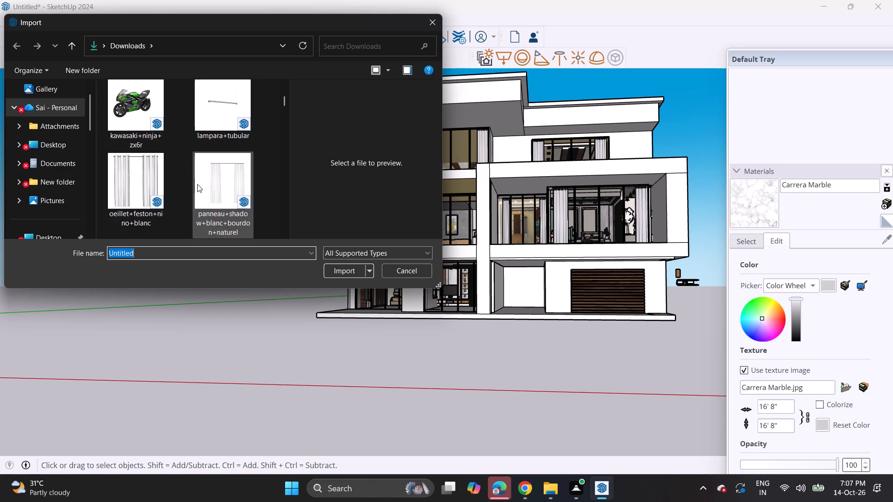
scroll(197, 184, "down", 5)
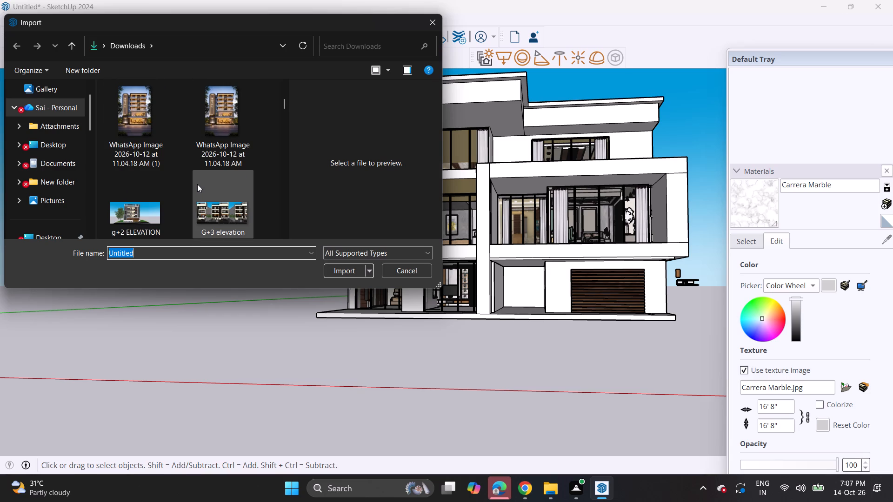
scroll(197, 184, "down", 6)
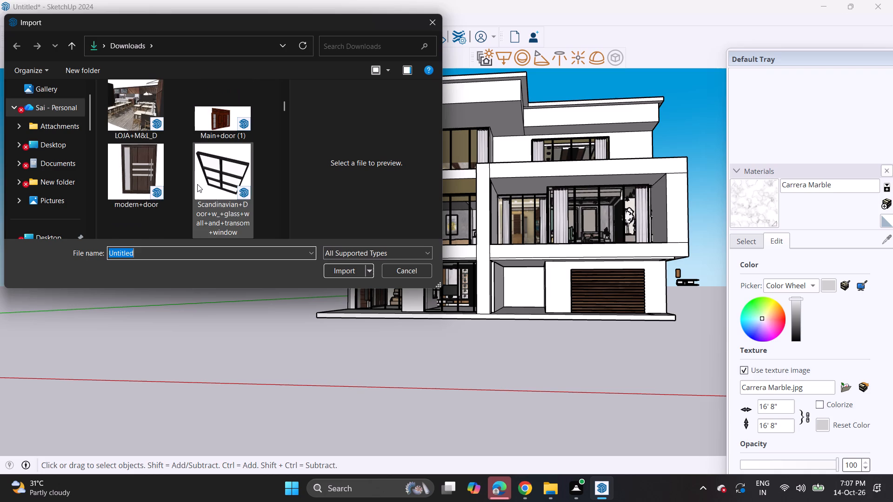
left_click(143, 176)
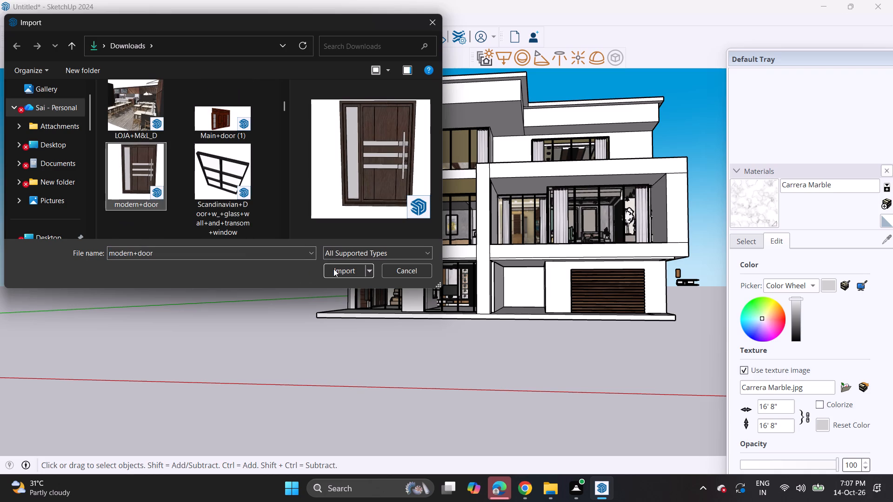
left_click(334, 271)
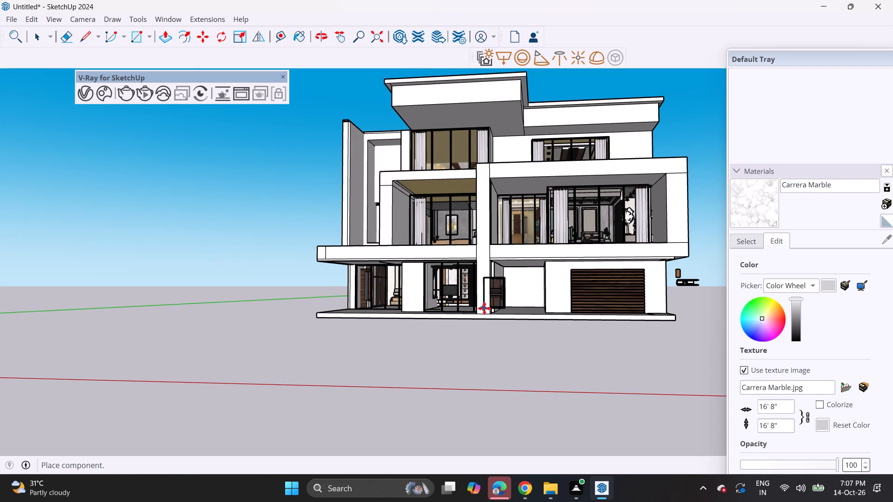
Place the modern door on the floor against the back wall of the recessed ground-floor entrance.
middle_click_drag(495, 316, 544, 343)
scroll(542, 320, "up", 8)
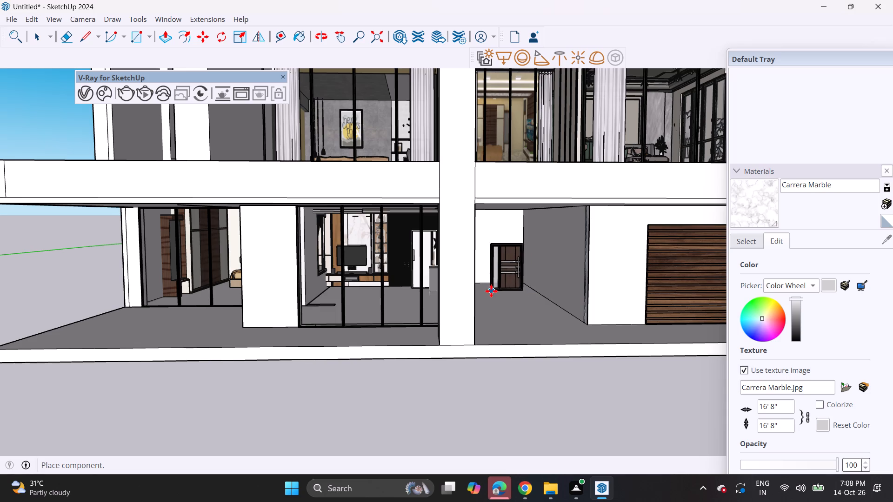
left_click(495, 291)
Scale the modern door uniformly from its upper-left corner until it reaches the ceiling height of the entrance recess.
middle_click_drag(516, 290, 493, 296)
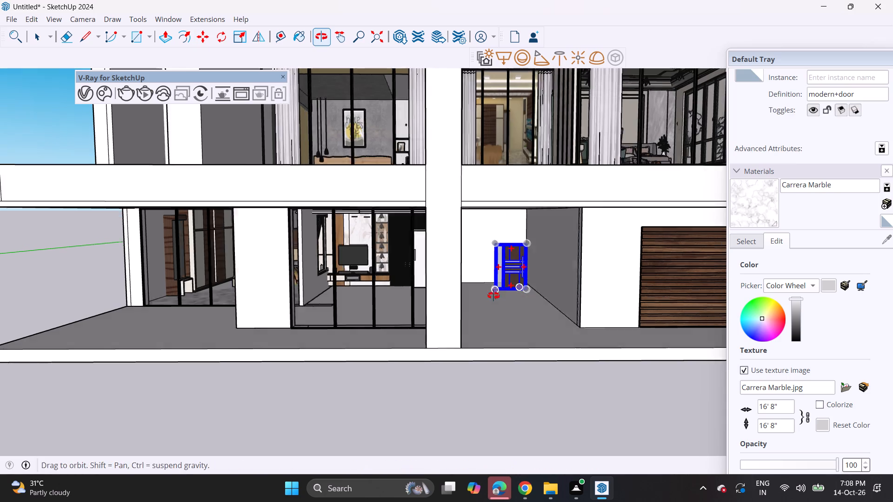
middle_click_drag(493, 296, 486, 297)
middle_click_drag(494, 268, 509, 255)
scroll(509, 255, "up", 5)
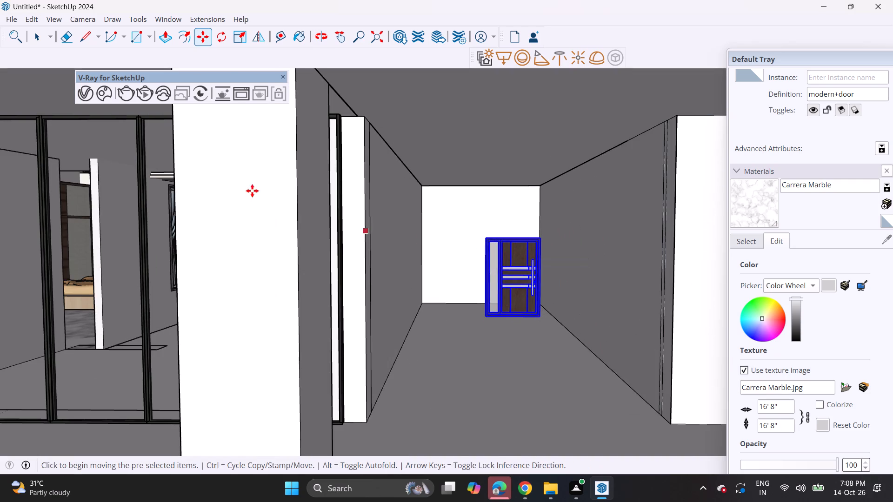
left_click(247, 33)
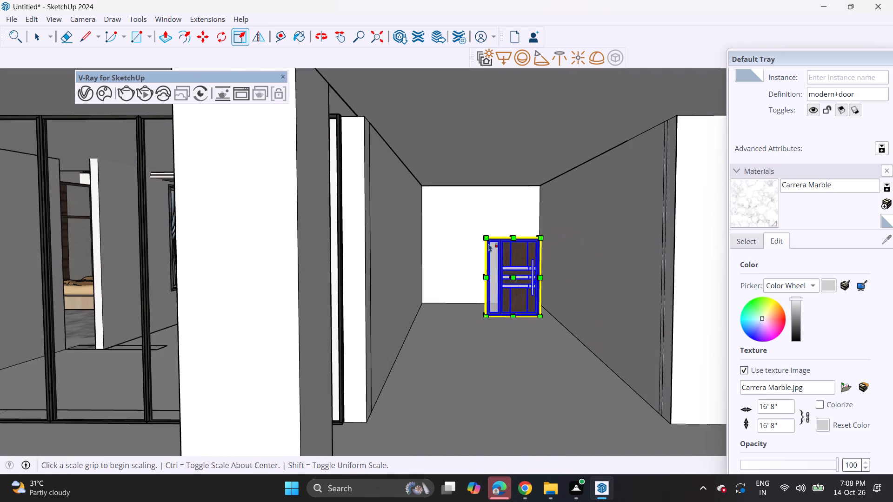
left_click(487, 237)
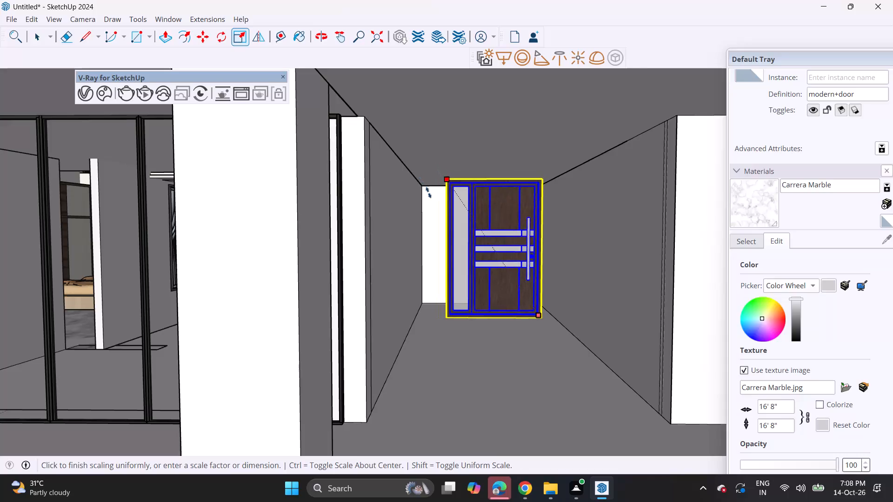
left_click(428, 192)
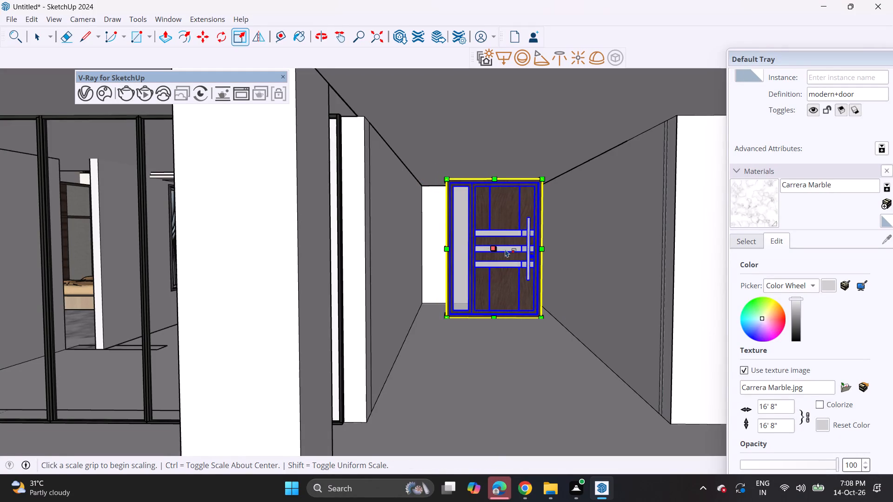
Stretch the modern door's left side out to the left side wall of the entrance recess.
middle_click_drag(500, 258, 436, 272)
scroll(486, 245, "up", 7)
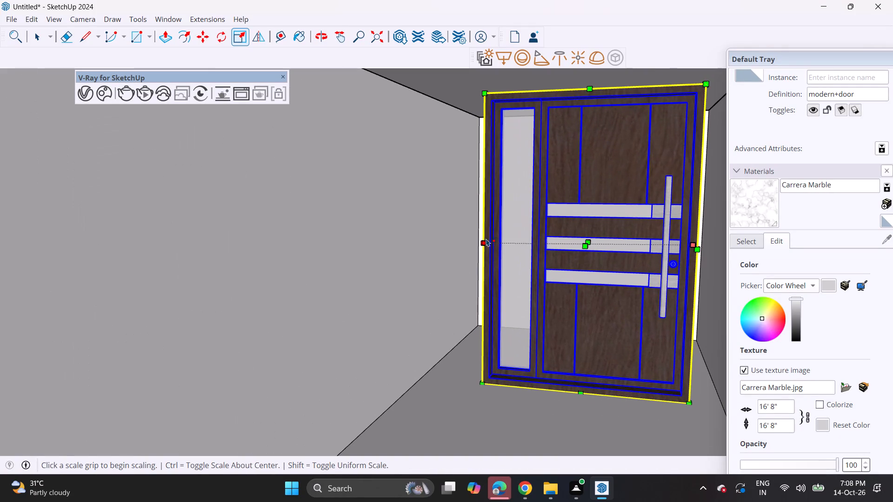
left_click(490, 238)
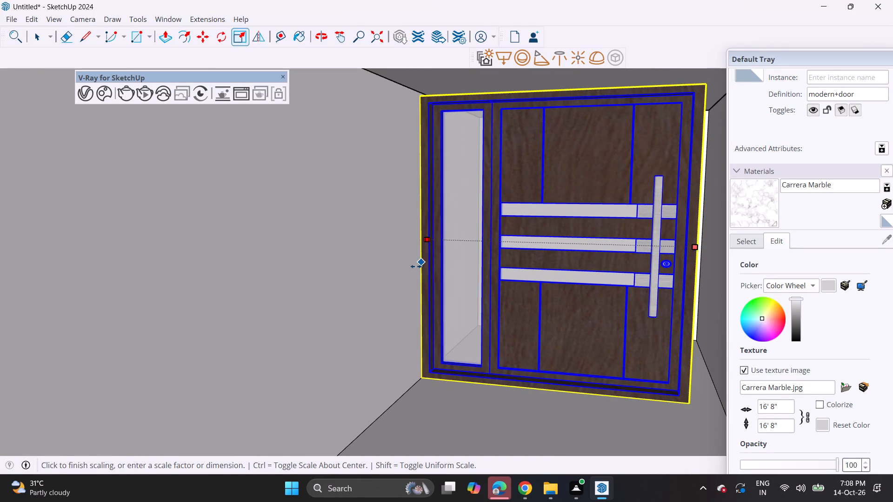
left_click(404, 375)
Stretch the modern door's right side to the right side wall of the entrance recess, and deselect the door.
middle_click_drag(686, 258, 655, 289)
middle_click_drag(654, 290, 658, 271)
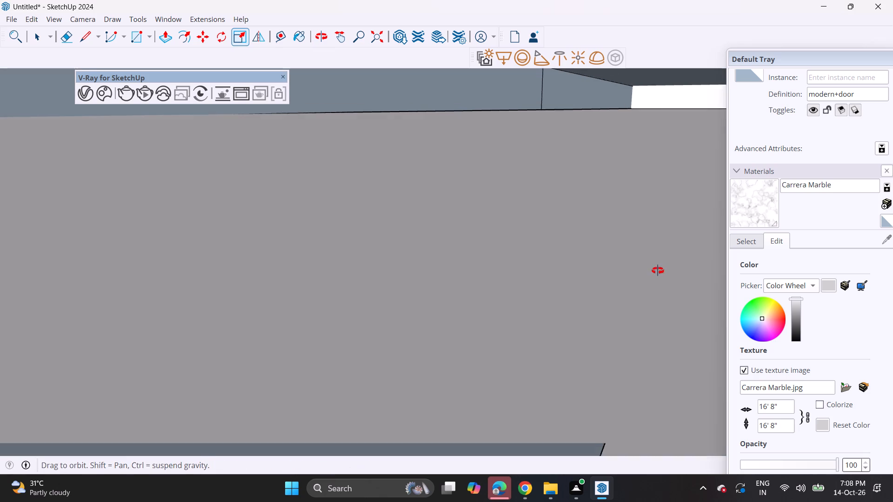
middle_click_drag(658, 271, 668, 215)
middle_click_drag(613, 311, 647, 142, "shift")
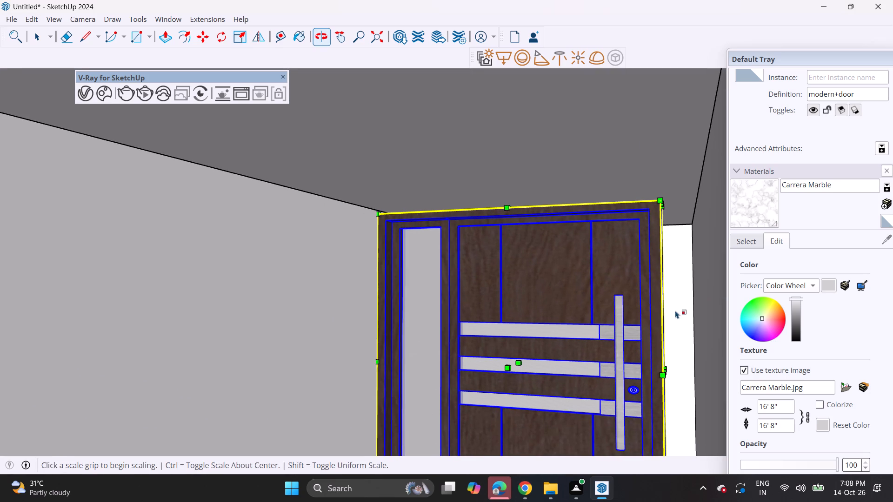
left_click(667, 369)
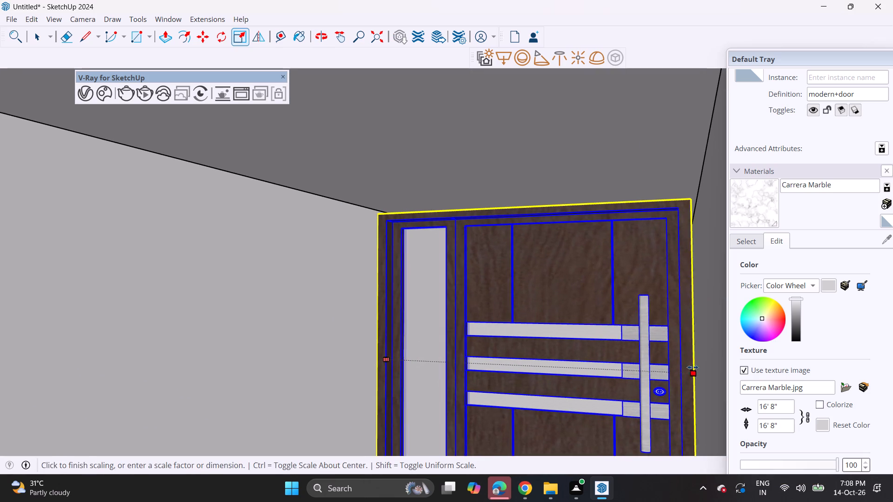
left_click(706, 383)
scroll(671, 376, "down", 3)
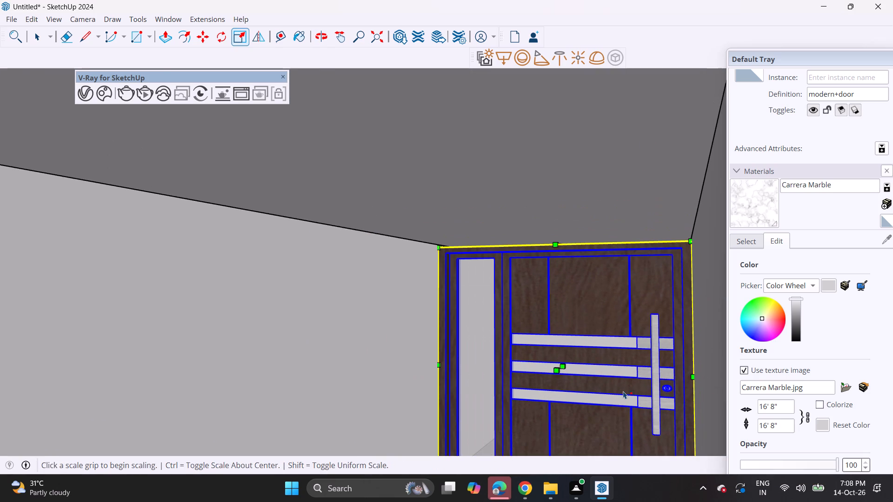
middle_click_drag(623, 391, 632, 263, "shift")
middle_click_drag(587, 336, 627, 338)
scroll(623, 318, "down", 7)
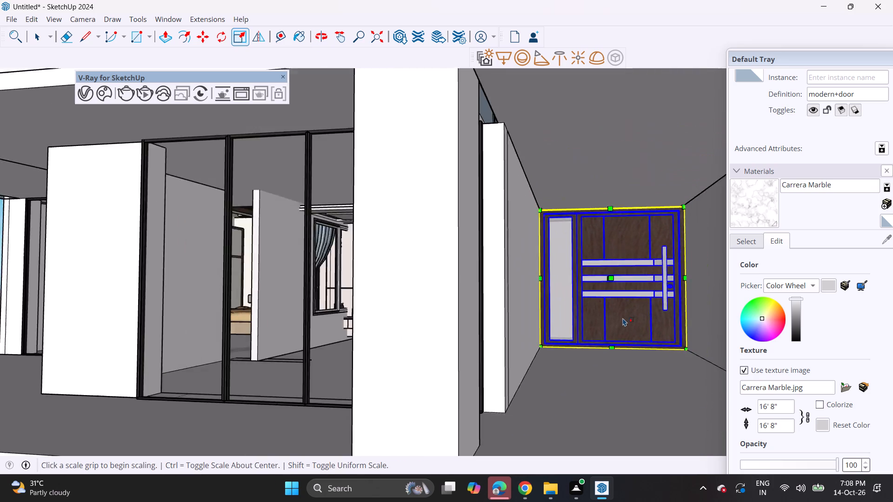
scroll(623, 318, "down", 7)
key("b")
key("space")
left_click(224, 269)
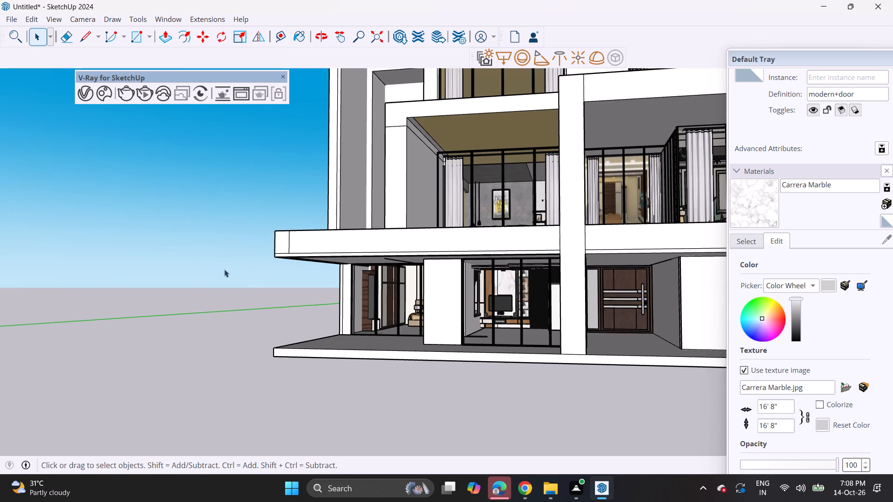
Examine the whole front elevation with the fitted main door and garage shutter from several angles.
scroll(224, 271, "down", 3)
middle_click_drag(272, 288, 249, 316, "shift")
middle_click_drag(249, 316, 328, 333)
scroll(278, 319, "up", 2)
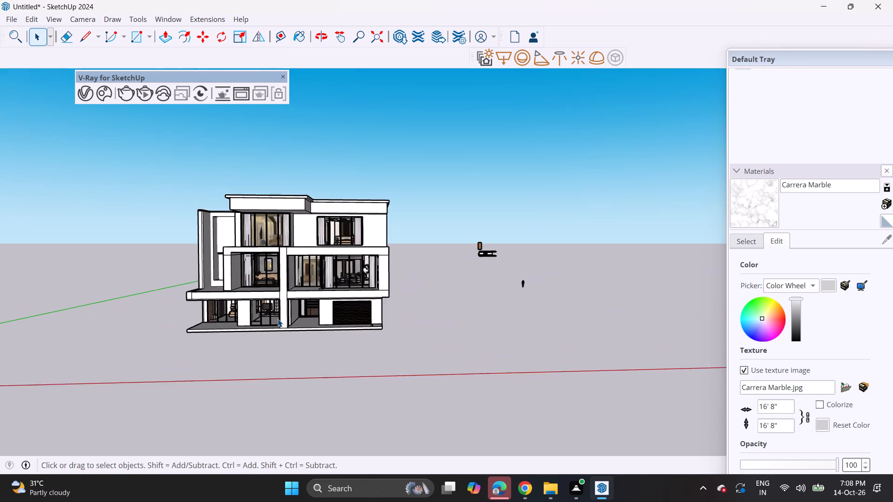
scroll(278, 319, "up", 4)
middle_click_drag(278, 319, 322, 338)
middle_click_drag(315, 333, 322, 304)
scroll(321, 307, "up", 1)
middle_click_drag(360, 322, 361, 322, "shift")
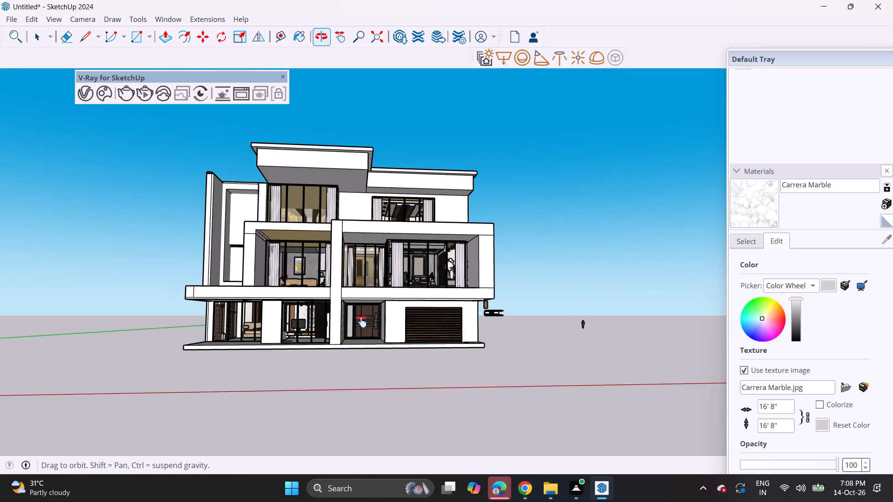
middle_click_drag(361, 322, 422, 333, "shift")
middle_click_drag(411, 339, 374, 334)
scroll(374, 334, "up", 2)
middle_click_drag(376, 336, 407, 359, "shift")
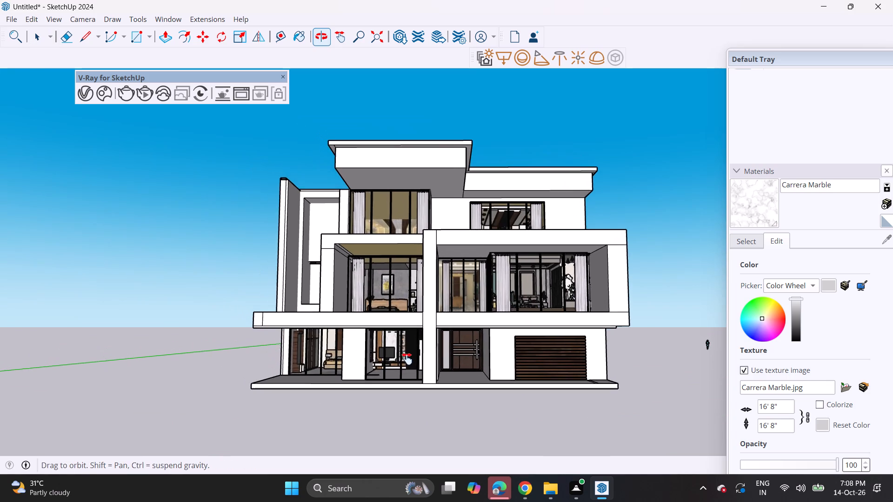
middle_click_drag(407, 359, 406, 362, "shift")
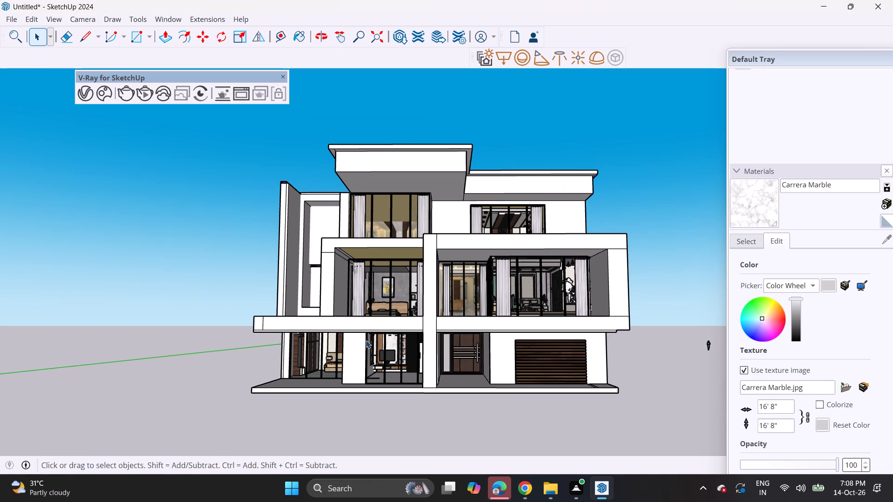
middle_click_drag(406, 356, 434, 368, "shift")
Import the Scandinavian door model with glass wall and transom window from the Downloads folder.
left_click(16, 13)
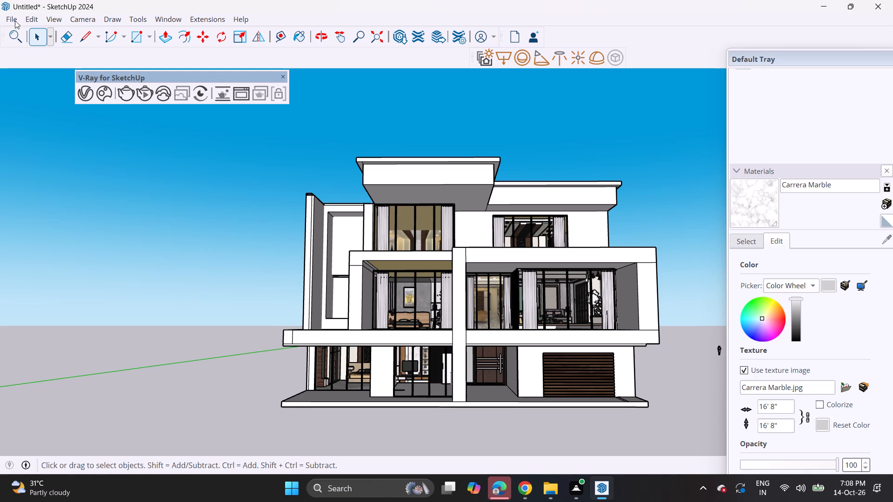
left_click(14, 22)
left_click(63, 181)
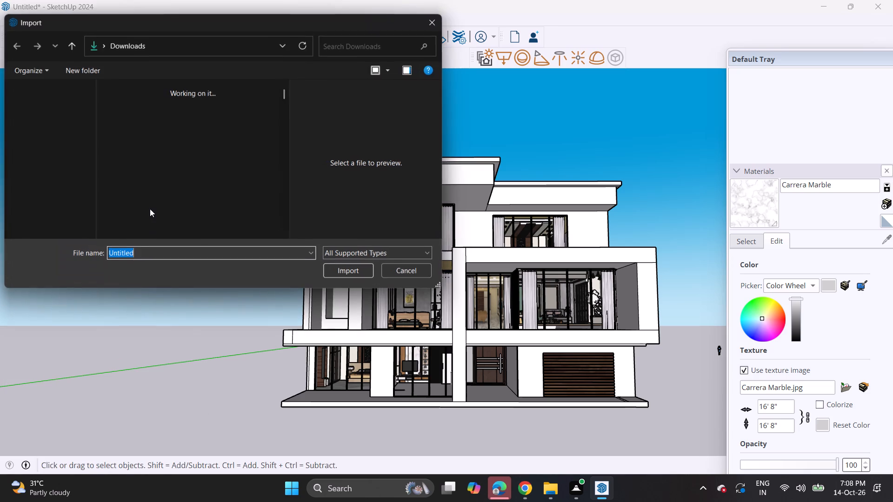
scroll(183, 198, "down", 6)
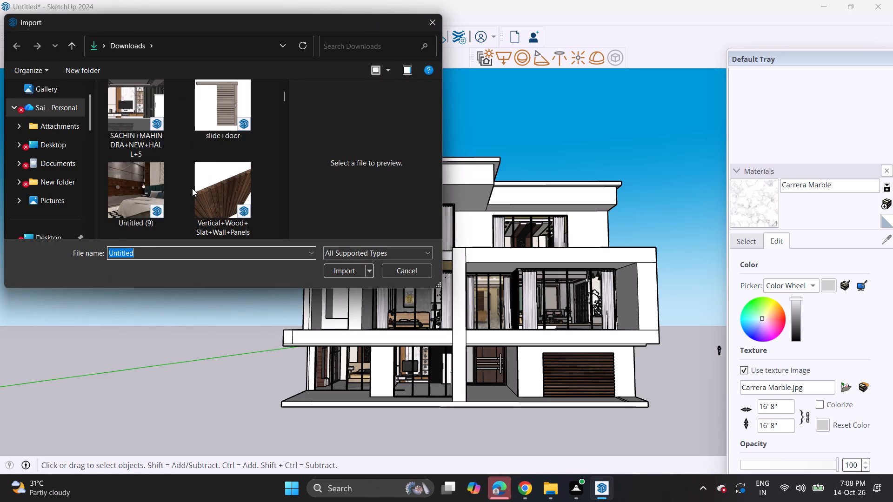
scroll(192, 188, "down", 9)
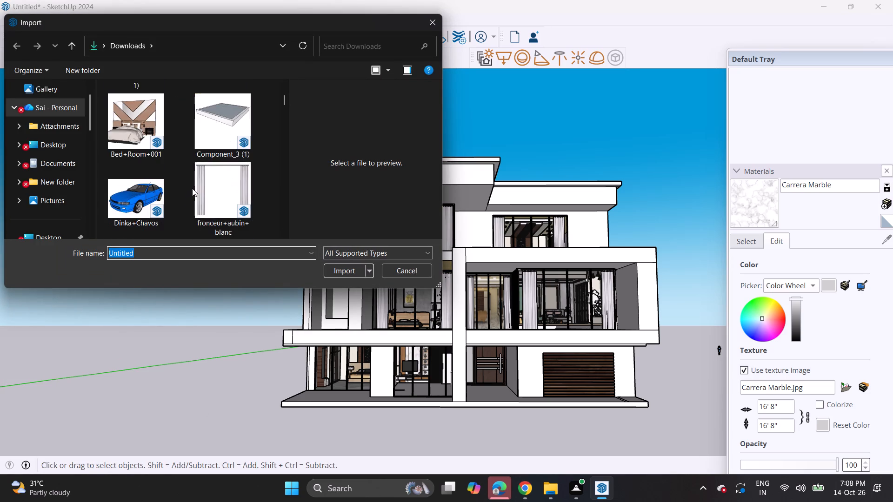
scroll(192, 187, "down", 7)
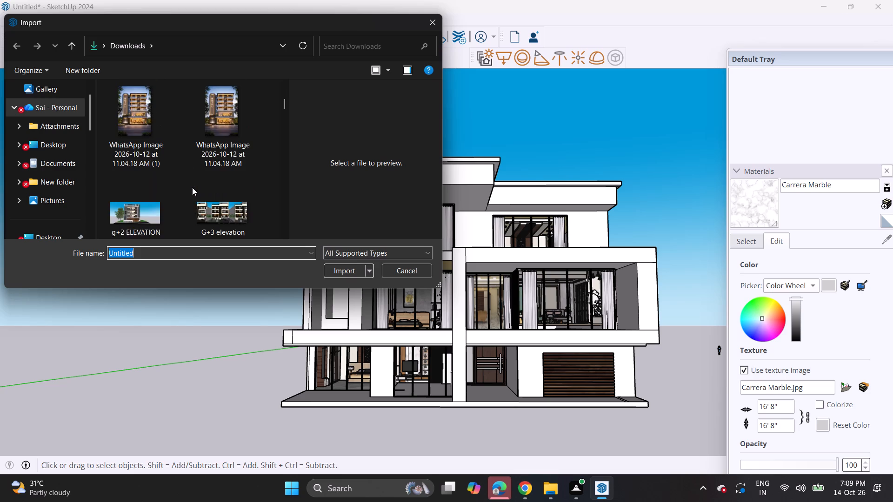
scroll(192, 187, "down", 6)
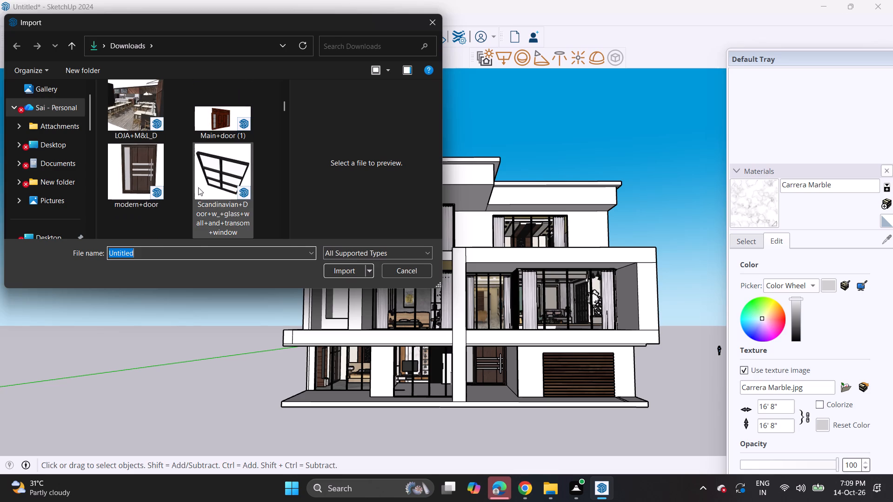
left_click(217, 184)
left_click(354, 276)
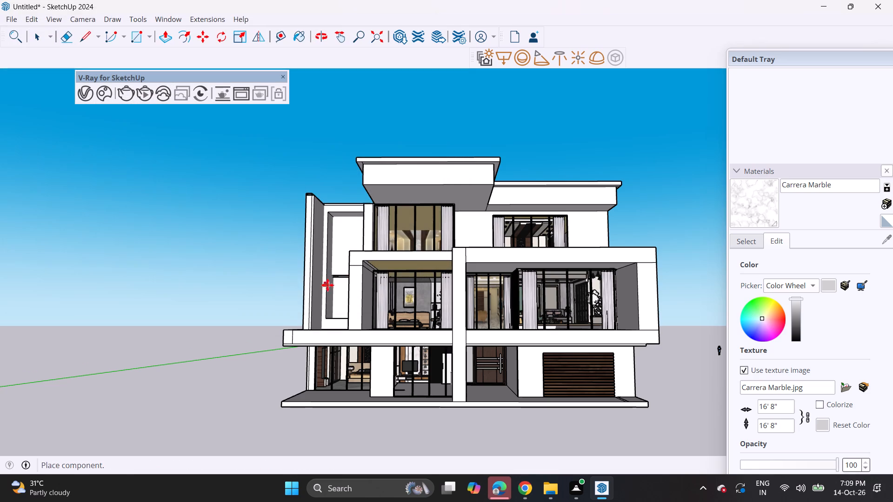
Place the imported glass-wall door on the first-floor balcony floor, in front of the tall wall recess.
middle_click_drag(333, 296, 376, 343)
left_click(361, 354)
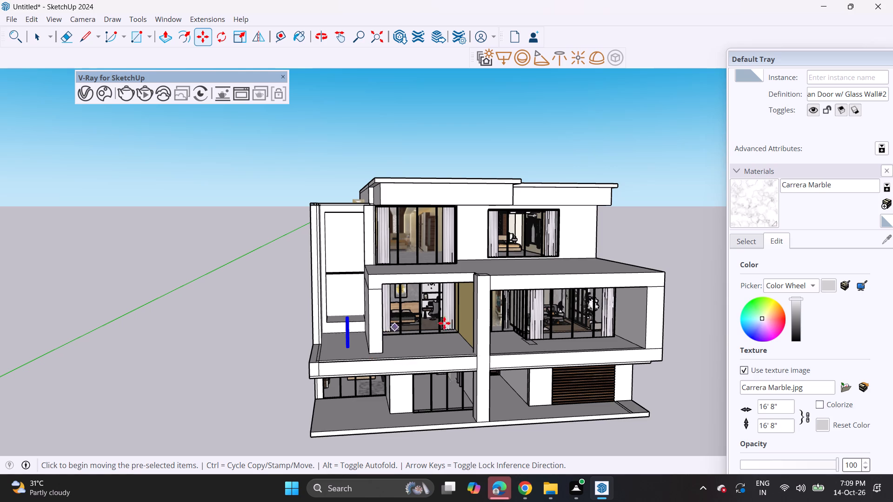
Paint the tall recess's two back panels and its inner side, top and bottom faces with the Stone material Granite Light Gray.
left_click(749, 239)
left_click(832, 285)
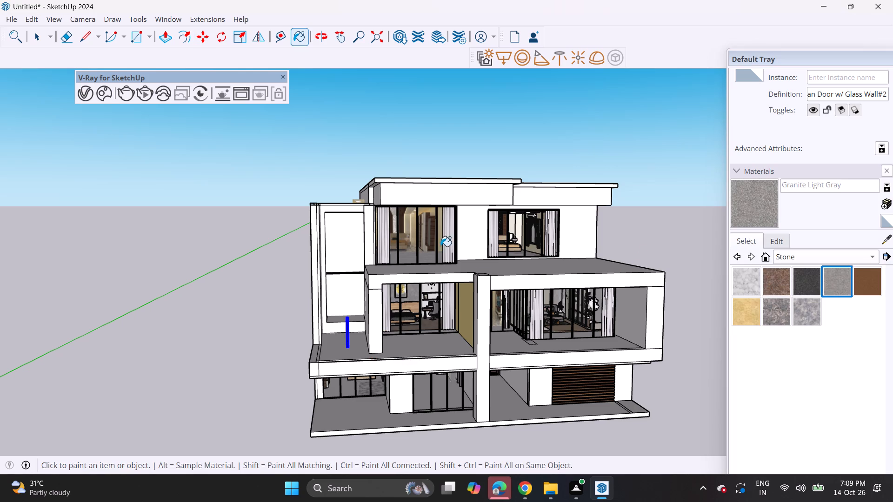
left_click(333, 252)
left_click(339, 284)
scroll(341, 271, "up", 2)
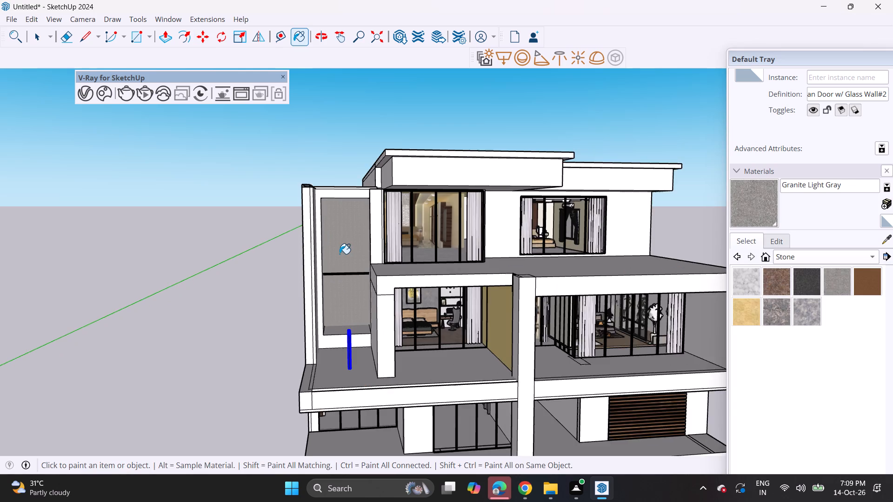
scroll(340, 254, "up", 10)
middle_click_drag(344, 251, 304, 261)
scroll(341, 252, "up", 1)
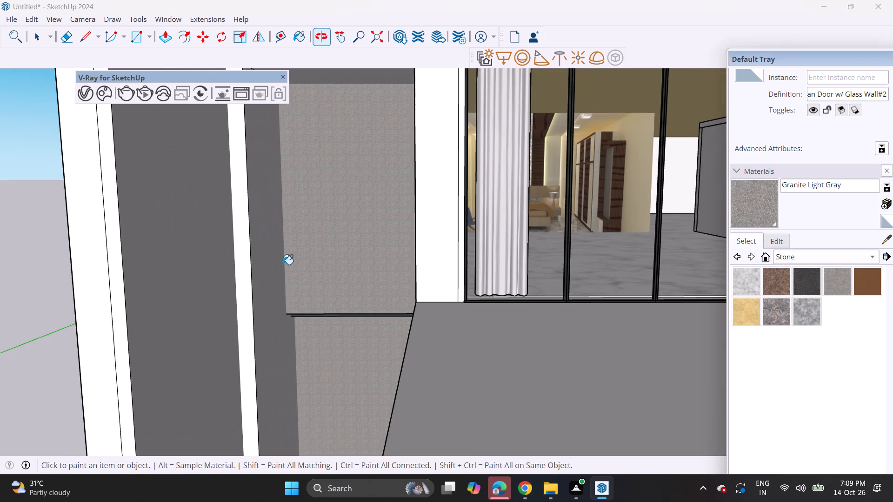
left_click(280, 264)
scroll(279, 253, "down", 4)
middle_click_drag(285, 244, 307, 204)
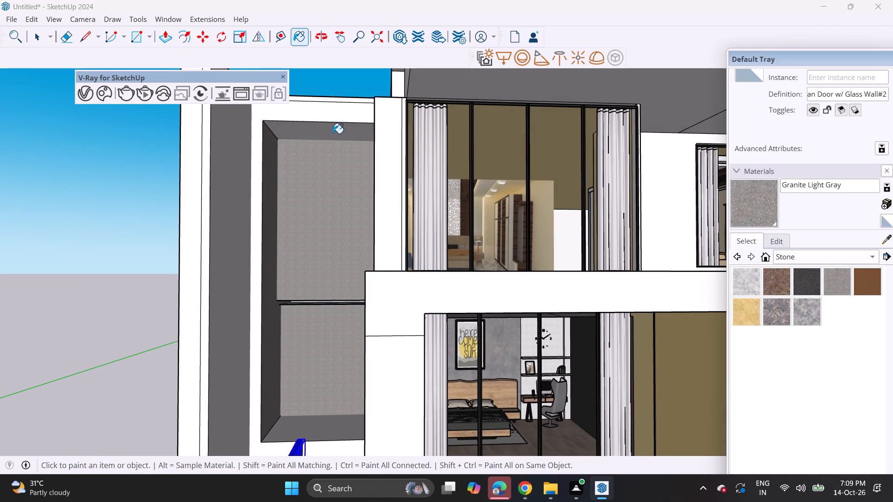
left_click(333, 133)
middle_click_drag(335, 182, 358, 207)
left_click(377, 268)
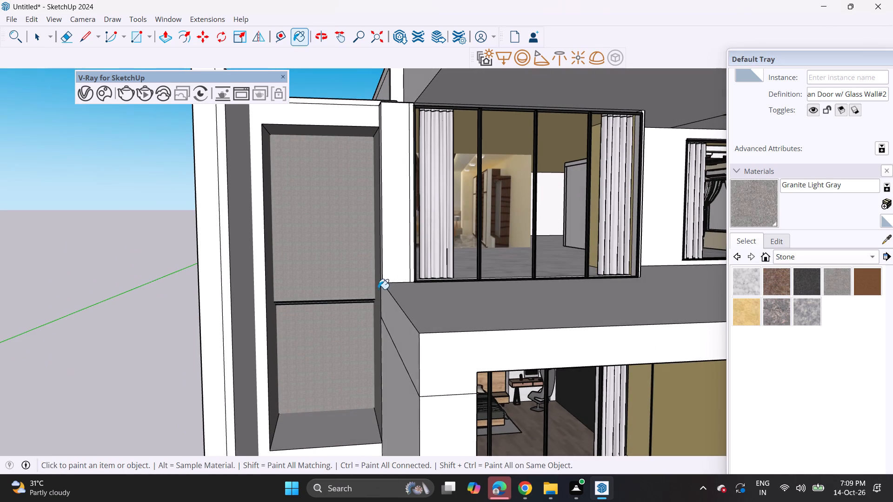
left_click(340, 430)
scroll(331, 403, "down", 6)
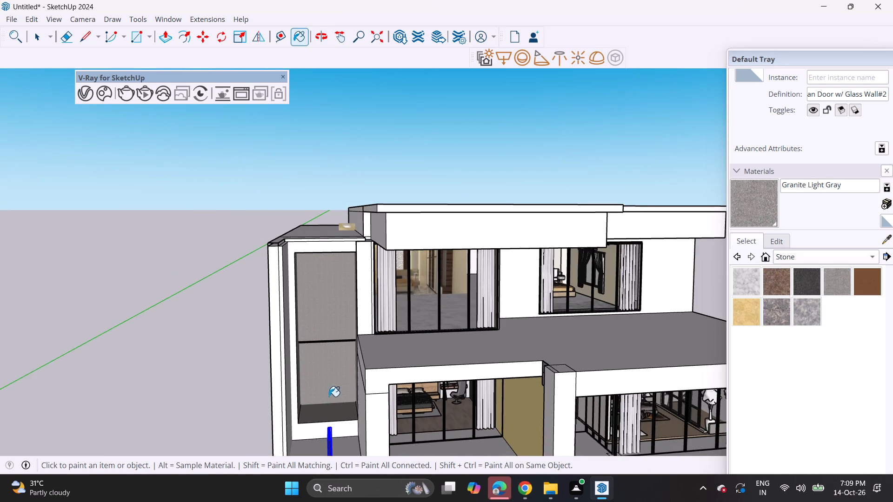
Rotate the placed glass-wall door a quarter turn about the vertical axis so it lies parallel to the front facade.
key("space")
left_click(333, 435)
scroll(333, 437, "down", 3)
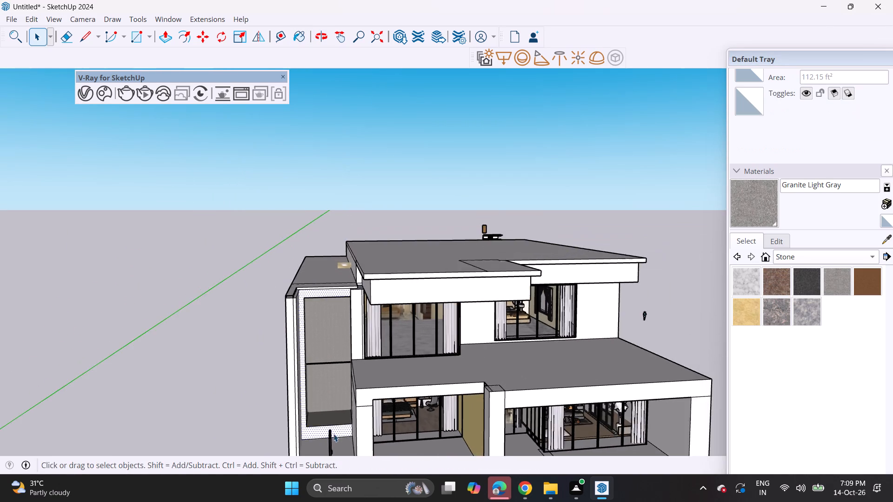
middle_click_drag(333, 433, 335, 345, "shift")
middle_click_drag(328, 358, 336, 393)
left_click(338, 379)
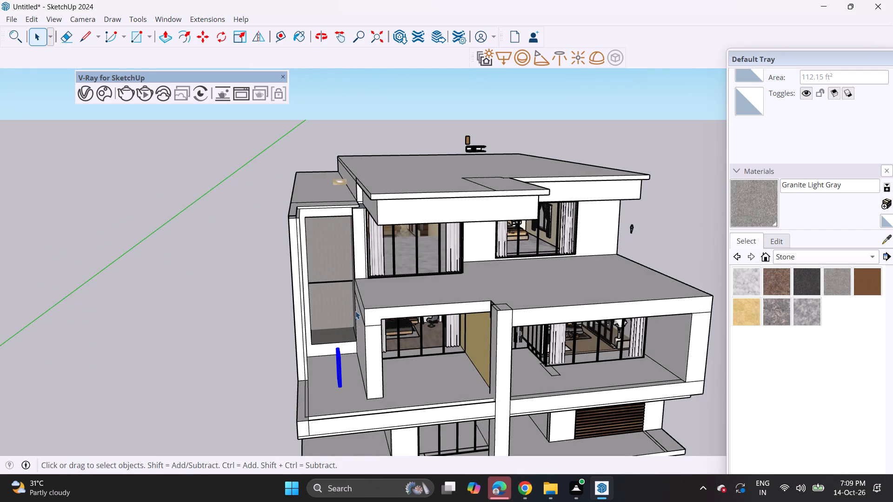
left_click(226, 32)
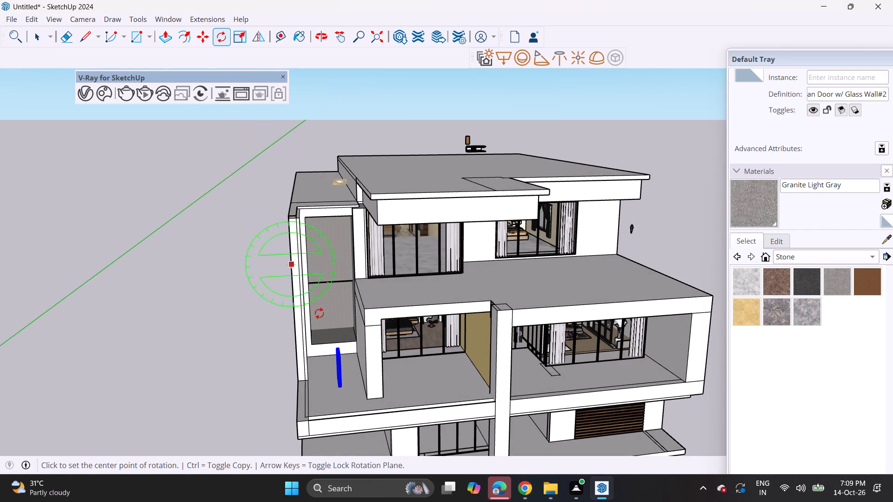
left_click(328, 394)
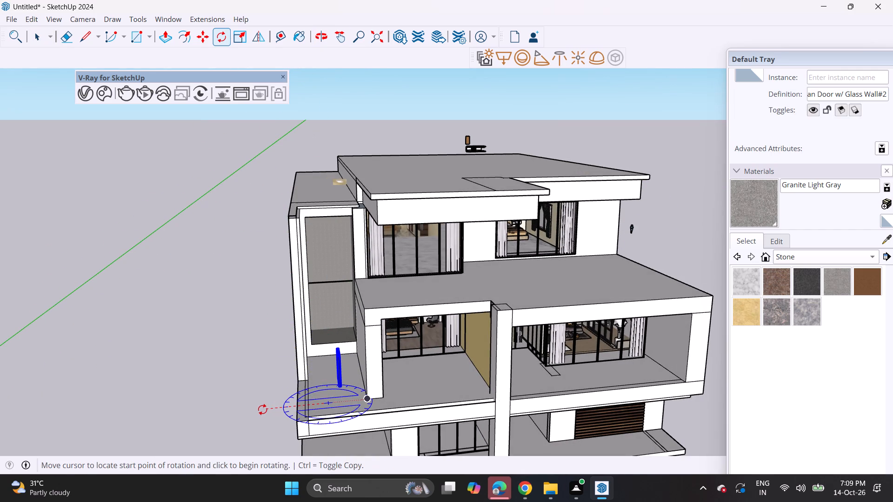
left_click(261, 410)
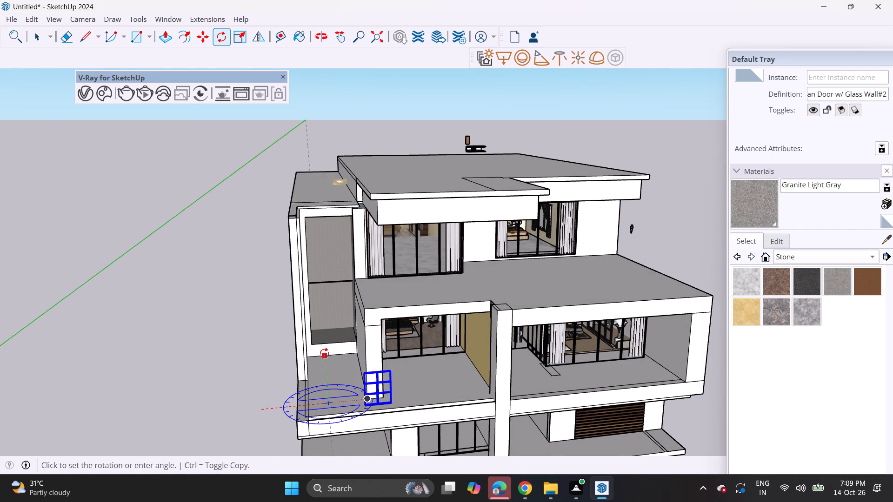
left_click(327, 357)
Move the glass-wall door by its lower left corner to the lower left corner of the tall recess.
scroll(382, 399, "up", 7)
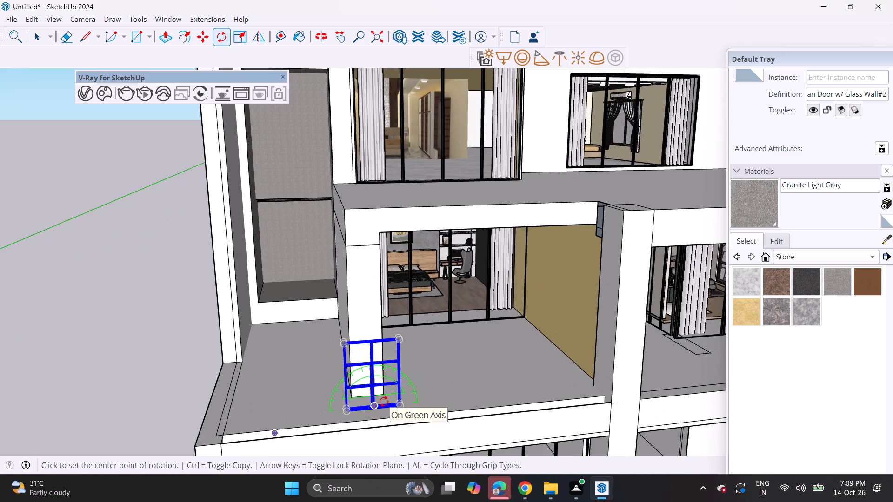
key("m")
left_click(349, 416)
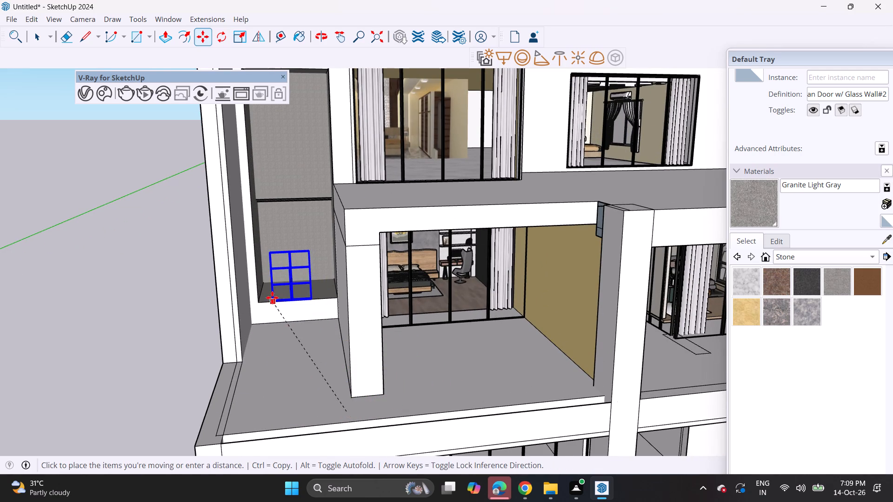
left_click(260, 298)
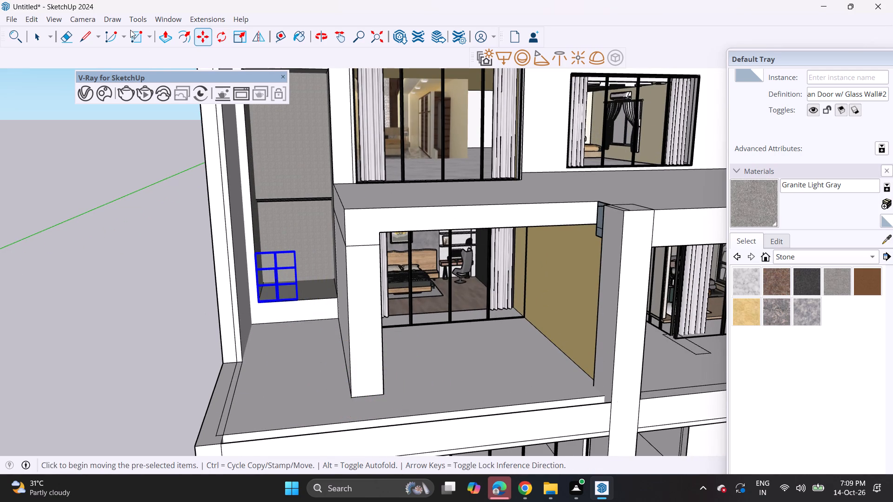
Scale the glass-wall door up uniformly from its upper right corner until it spans the recess width.
left_click(234, 33)
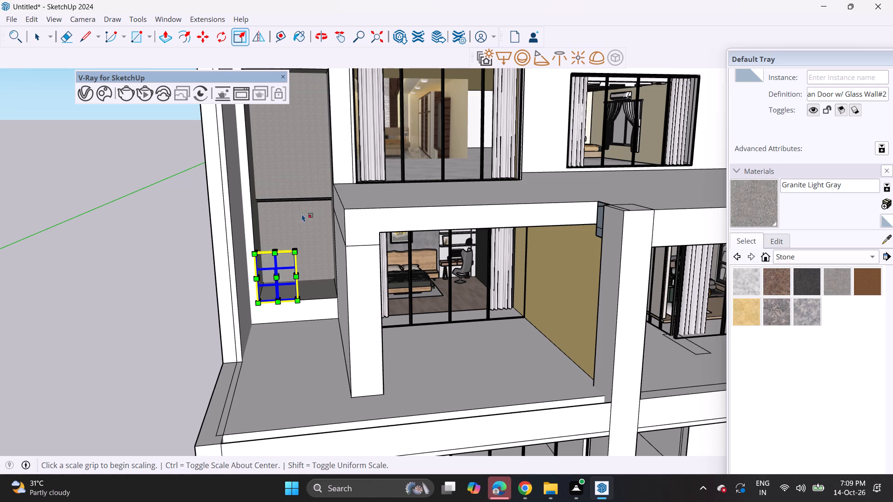
left_click(295, 249)
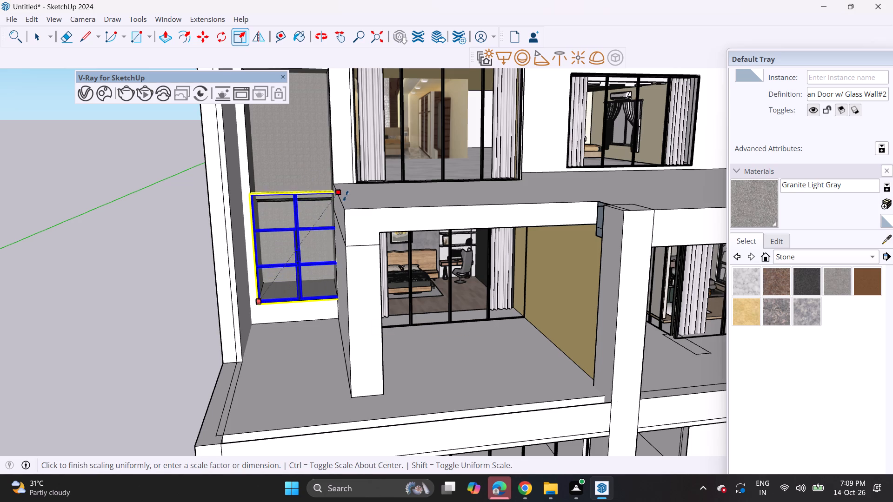
left_click(331, 198)
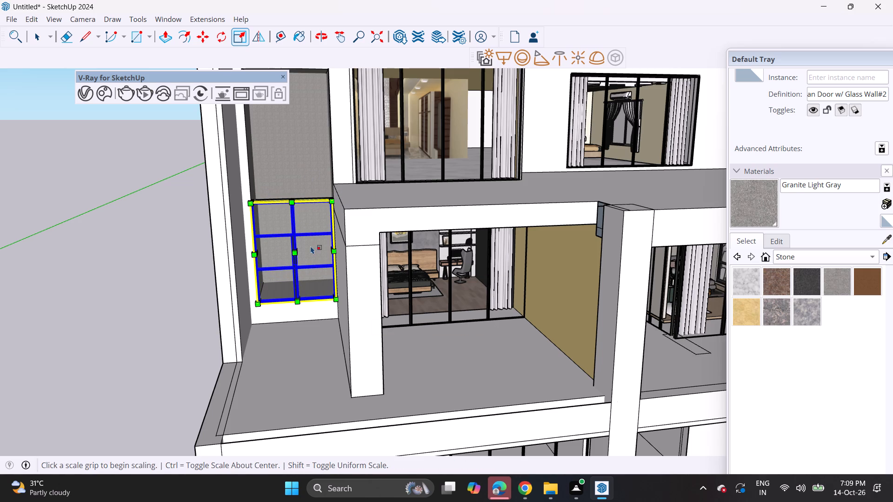
Copy the glass-wall door straight up so the copy sits directly above the original in the recess.
key("space")
left_click(317, 287)
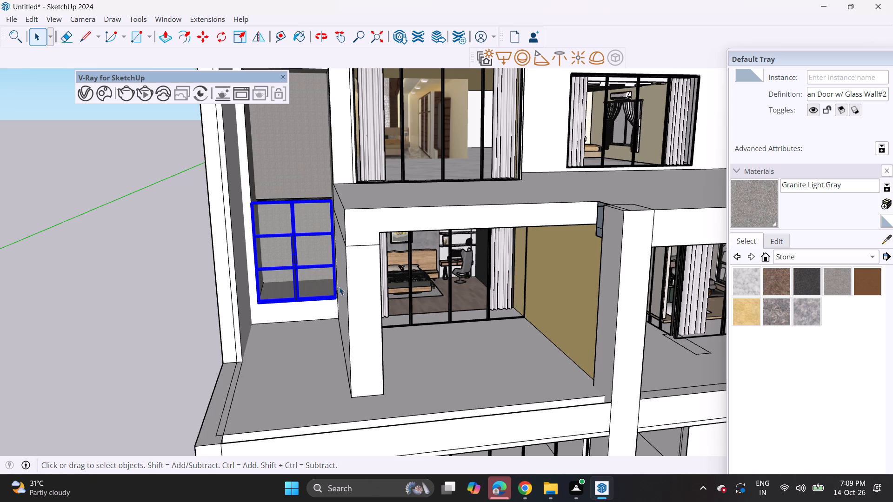
key("m")
left_click(334, 303)
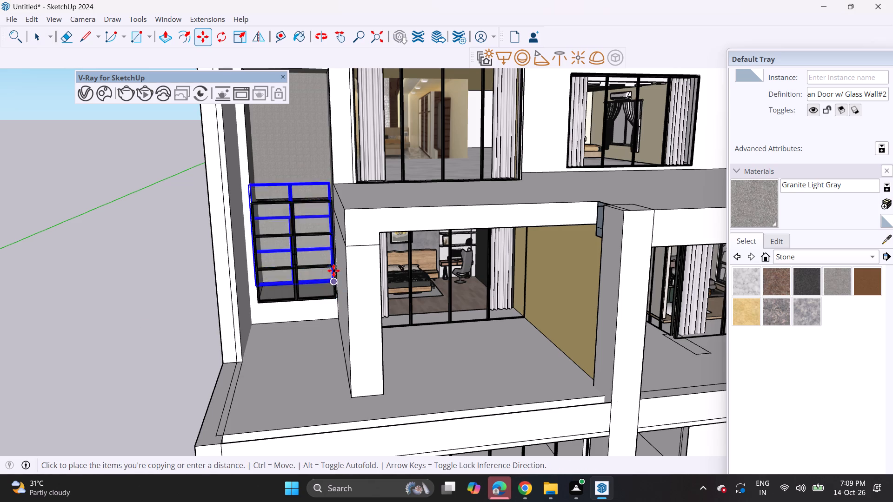
middle_click_drag(333, 202, 342, 238, "shift")
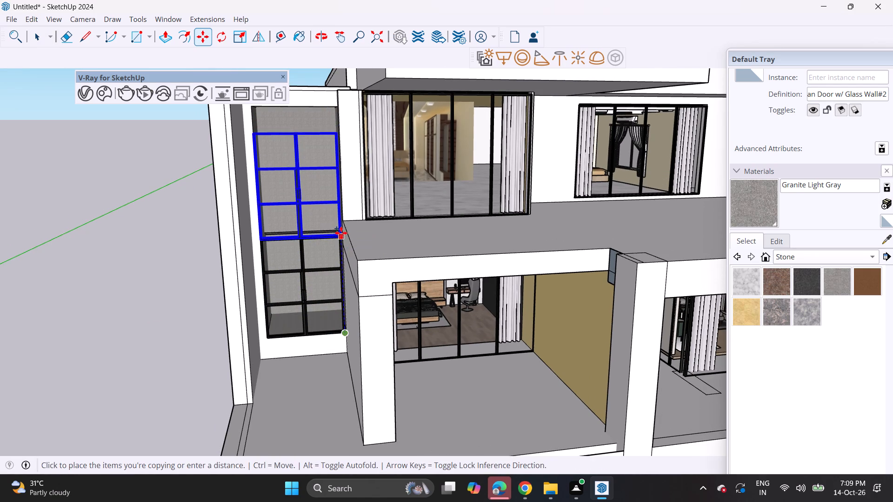
left_click(342, 235)
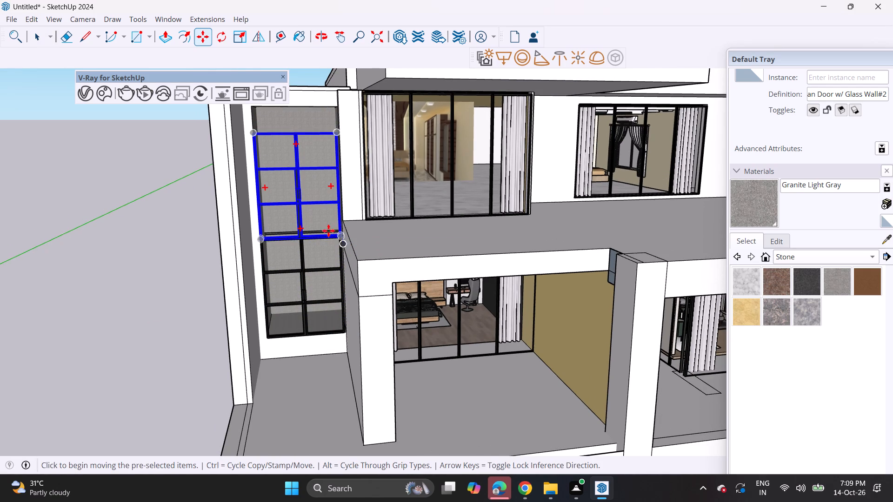
Move the upper door copy by its upper left corner to the top left corner of the recess.
left_click(255, 132)
middle_click_drag(264, 112, 267, 116, "shift")
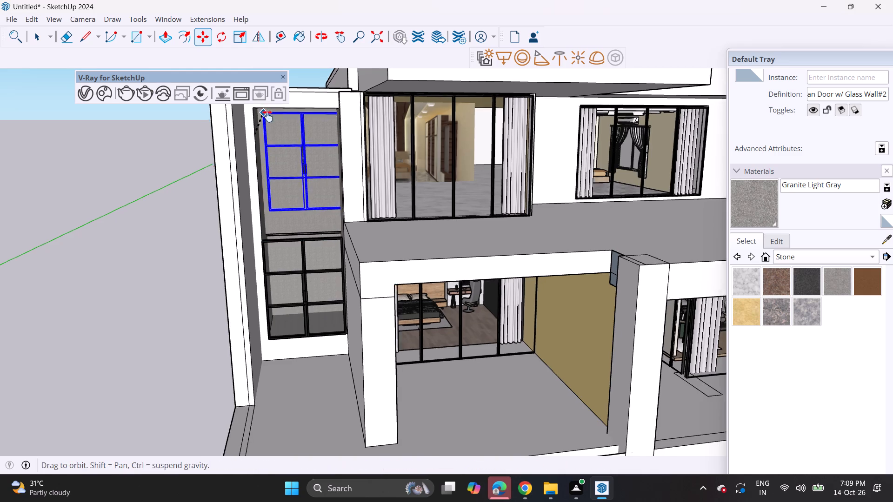
middle_click_drag(267, 116, 286, 173, "shift")
left_click(274, 178)
Stretch the upper door copy's bottom edge downward to partly close the gap above the lower door.
middle_click_drag(356, 275, 356, 241, "shift")
middle_click_drag(356, 241, 361, 218, "shift")
scroll(349, 223, "up", 3)
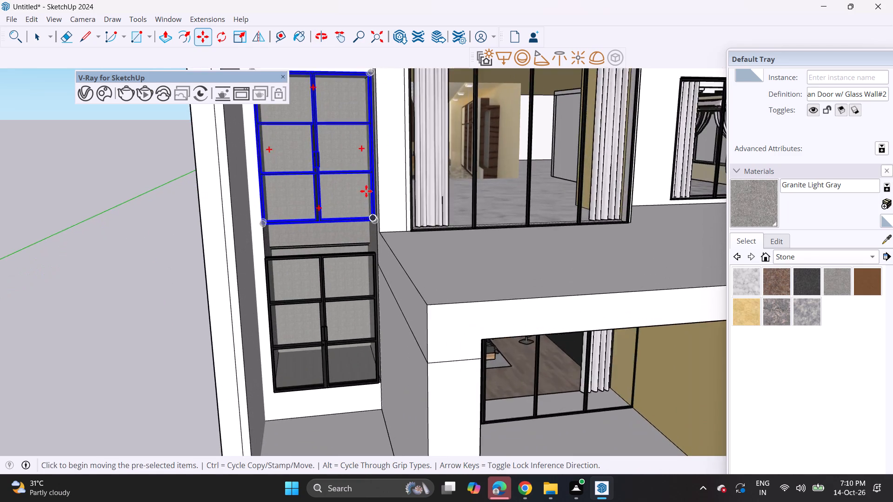
scroll(366, 191, "up", 13)
scroll(369, 205, "down", 4)
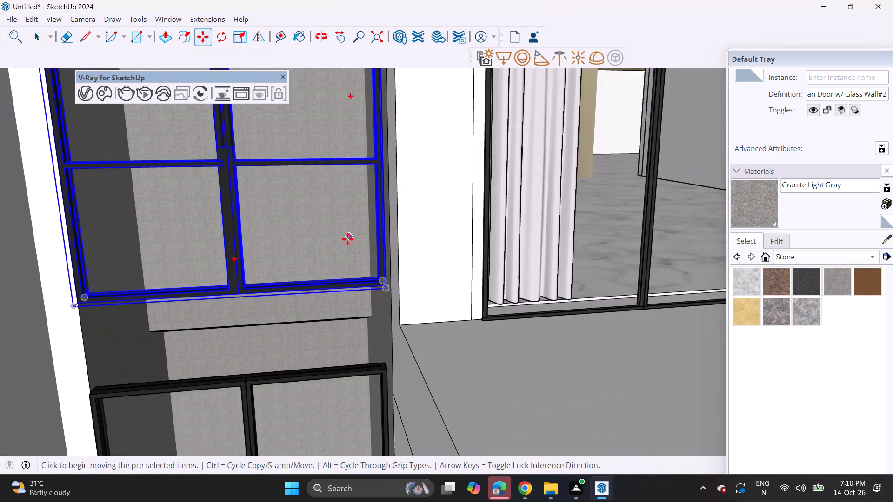
middle_click_drag(316, 312, 304, 233)
scroll(267, 228, "up", 4)
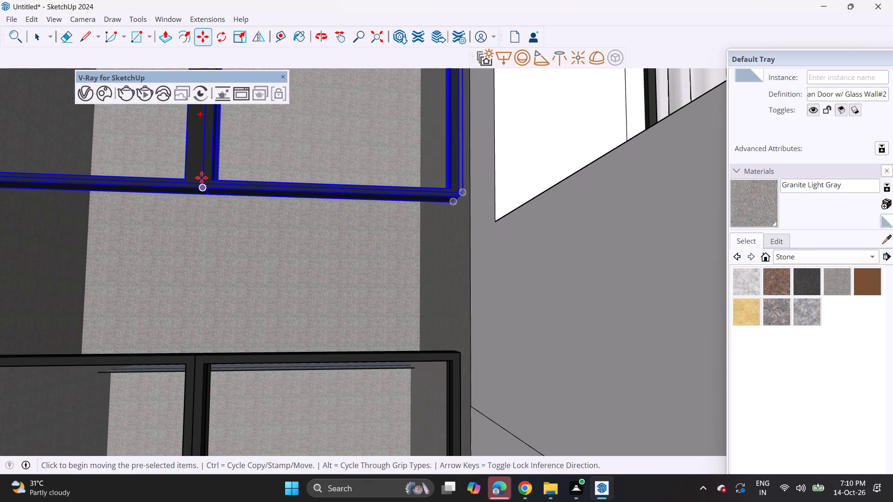
left_click(245, 38)
left_click(207, 187)
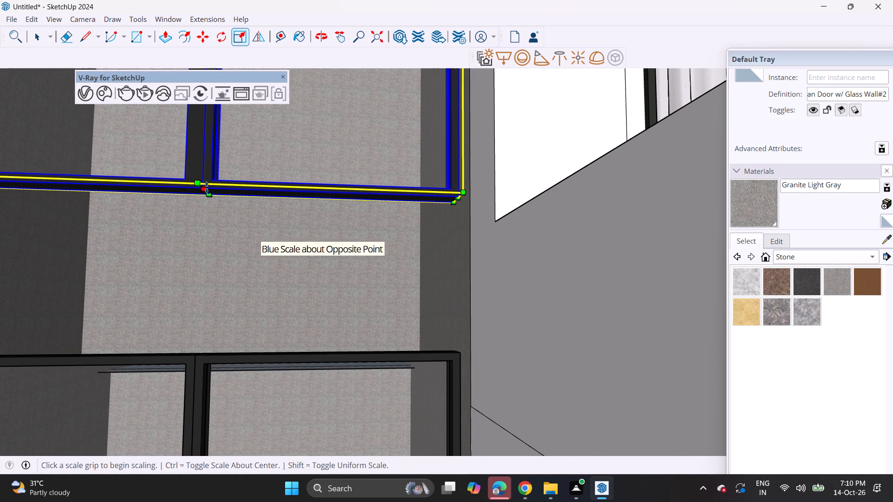
left_click(210, 292)
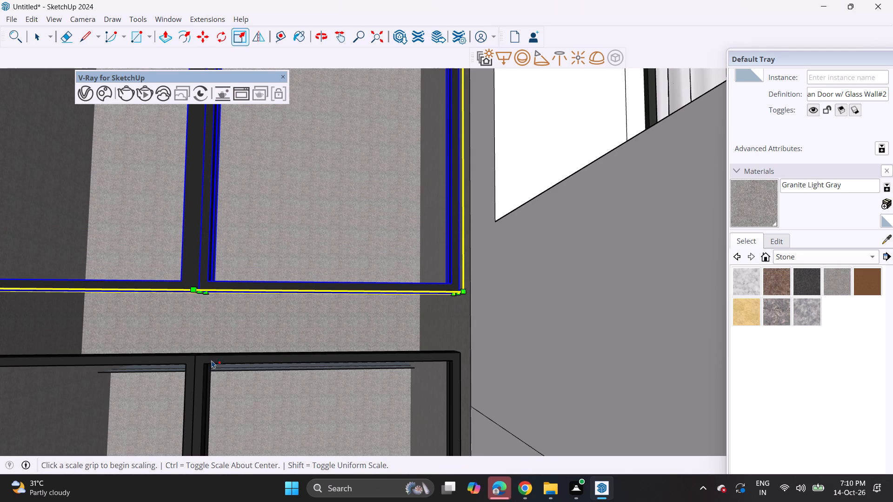
Stretch the lower door's top edge up to meet the bottom of the upper door, and deselect it.
key("space")
left_click(198, 378)
middle_click_drag(203, 369, 210, 392)
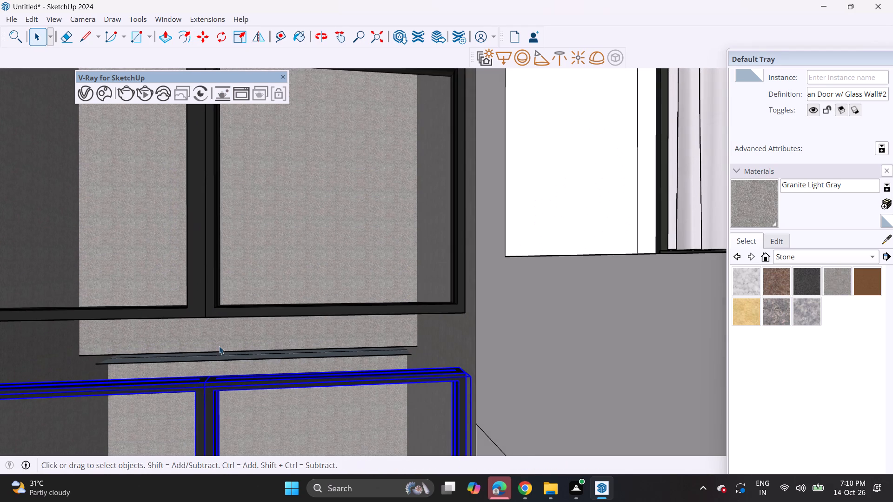
left_click(235, 38)
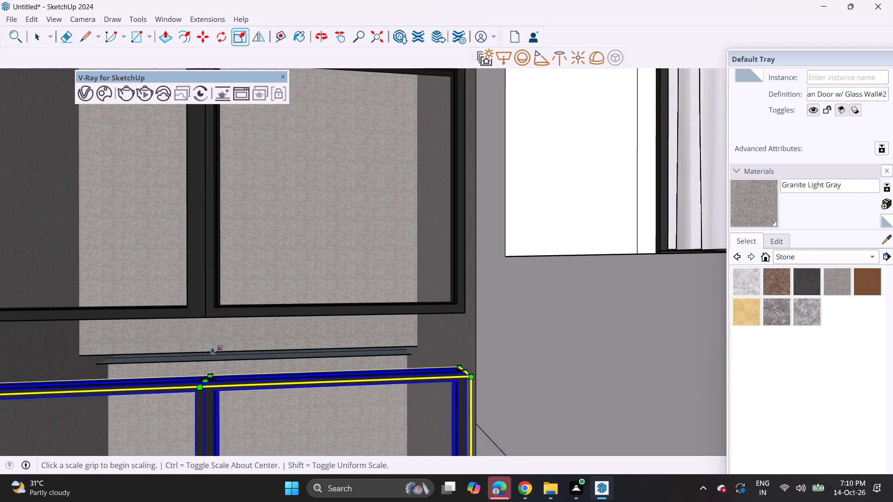
left_click(207, 382)
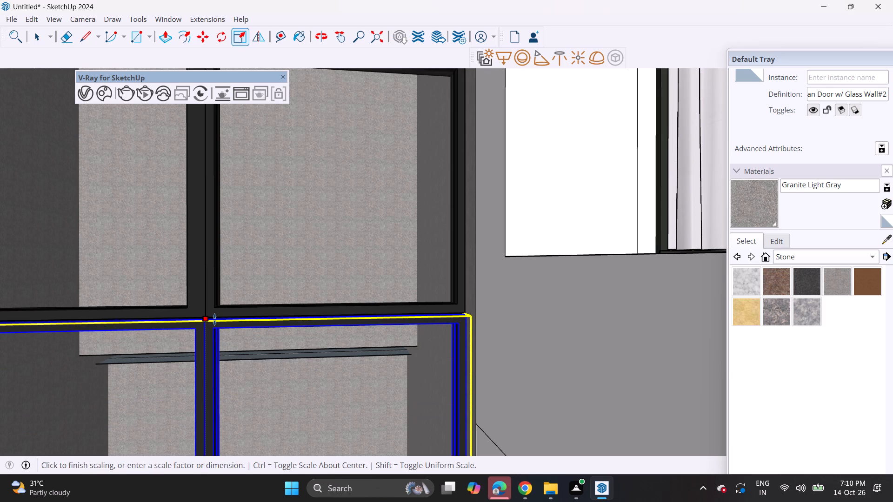
left_click(214, 319)
scroll(217, 317, "down", 19)
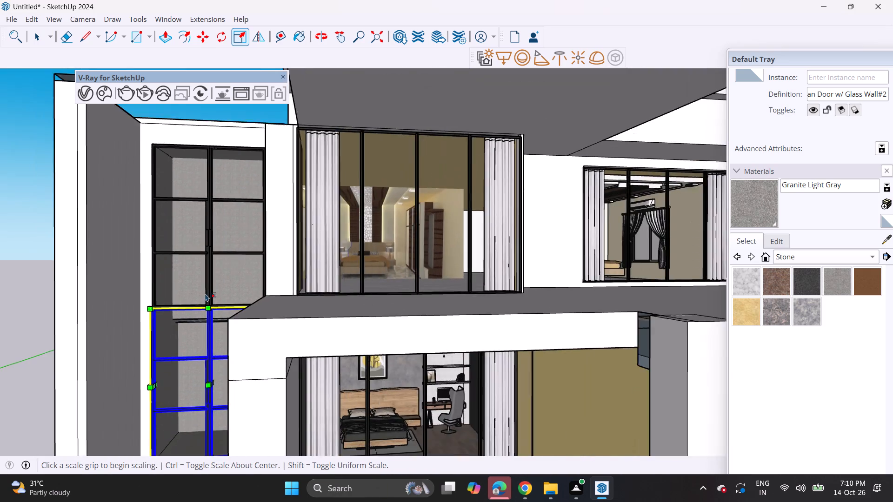
scroll(205, 293, "down", 11)
key("space")
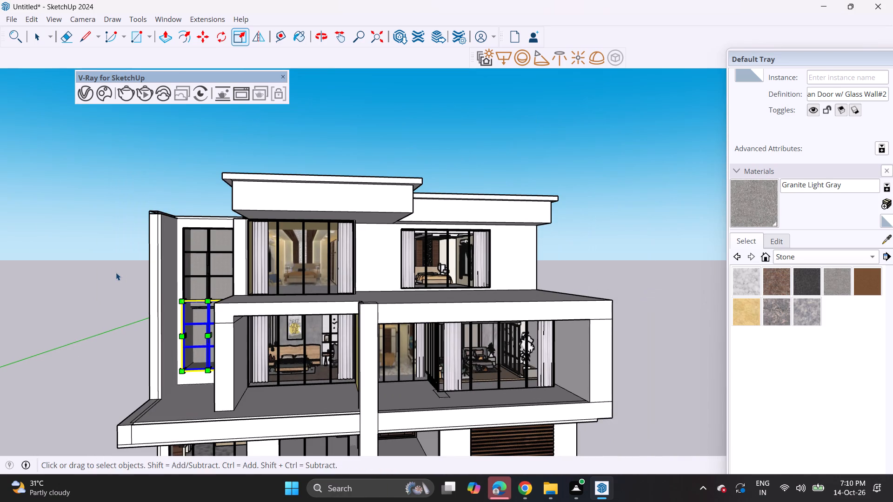
left_click(116, 272)
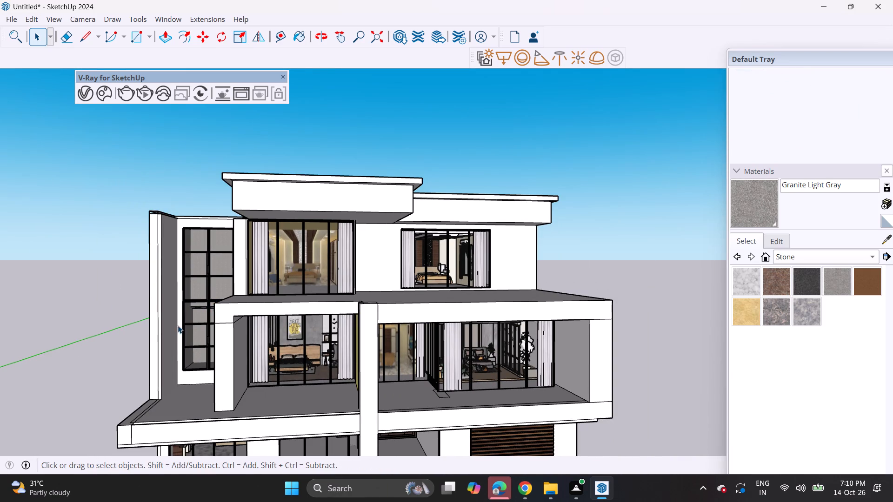
middle_click_drag(178, 325, 161, 322)
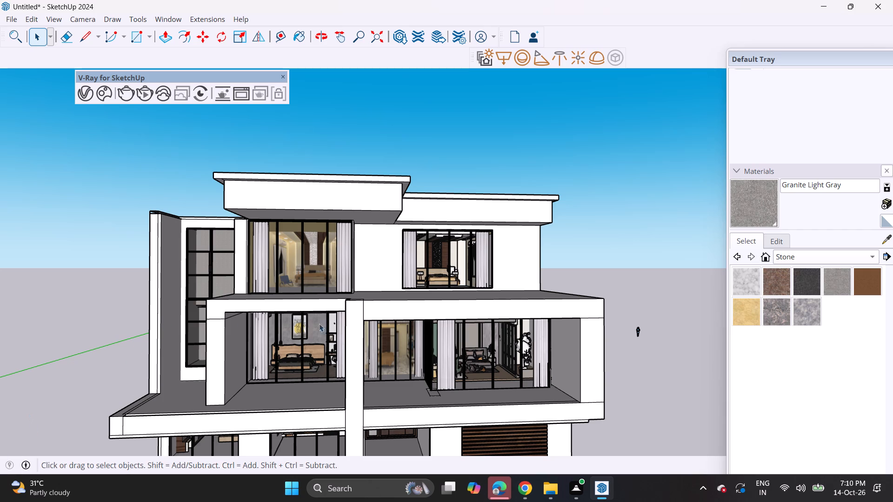
Import the sunbed model, two loungers with a parasol, from the Downloads folder.
scroll(344, 335, "down", 2)
middle_click_drag(393, 357, 381, 327)
scroll(381, 324, "down", 3)
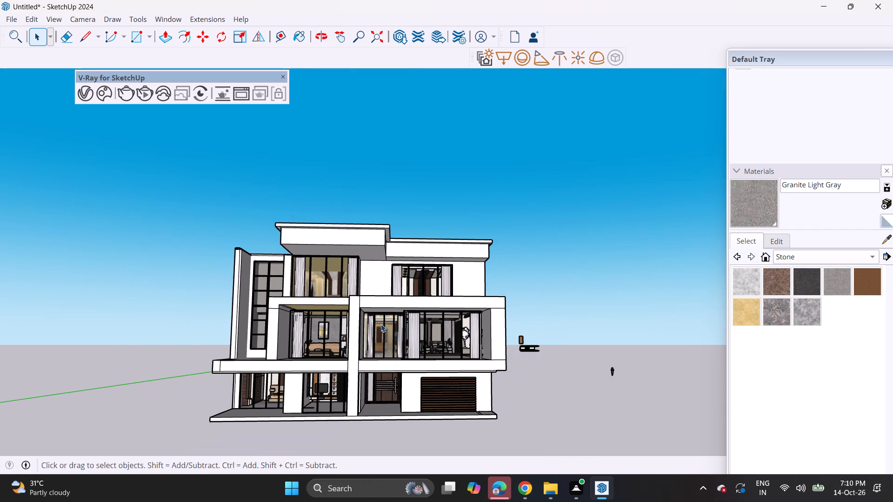
middle_click_drag(391, 352, 432, 333)
scroll(422, 354, "up", 2)
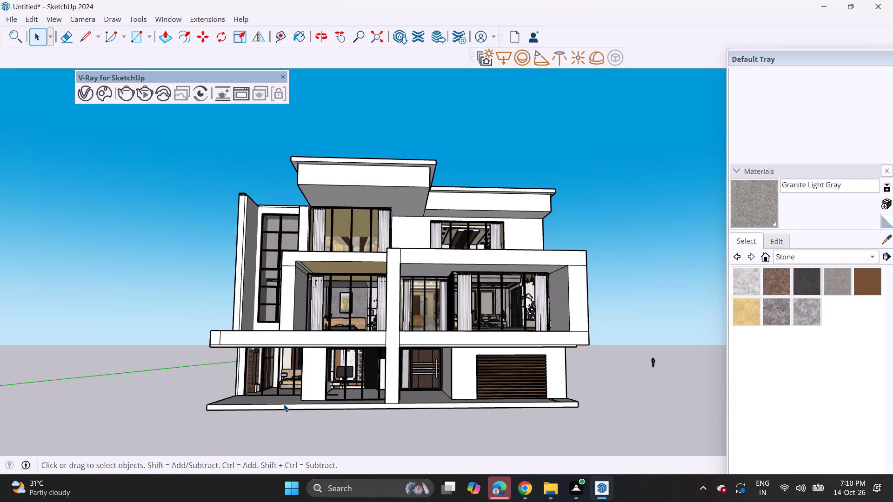
scroll(284, 404, "up", 3)
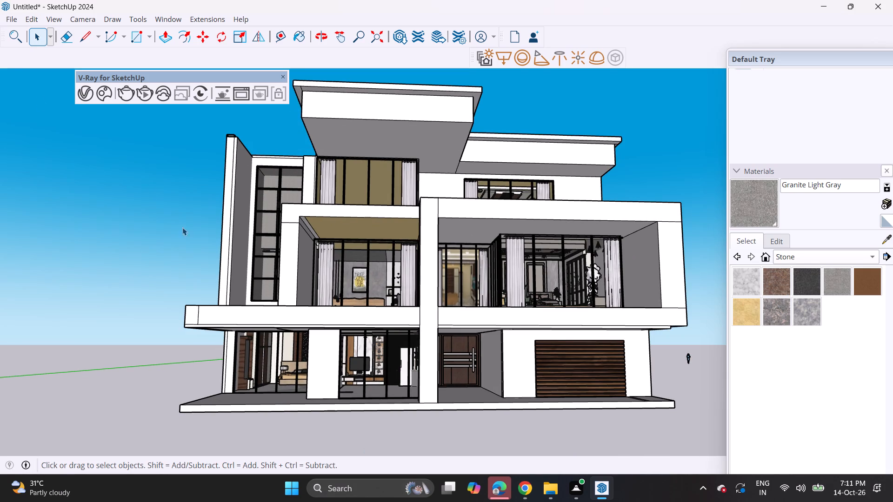
left_click(11, 17)
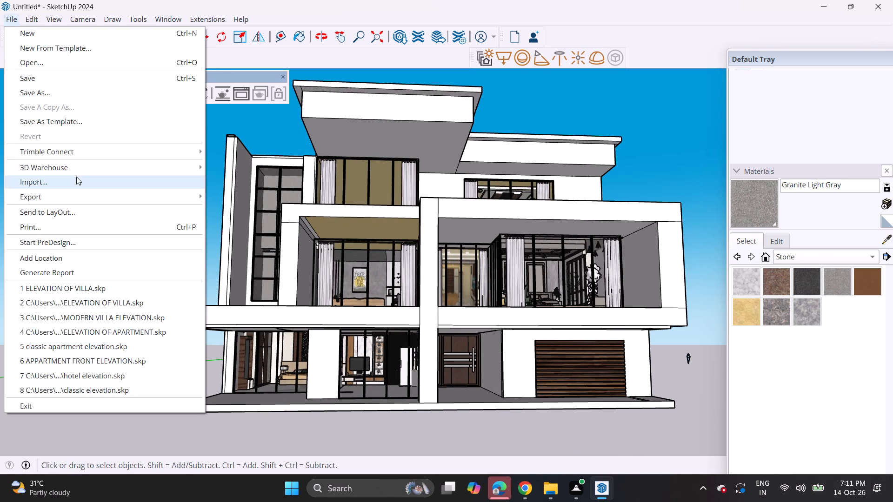
left_click(76, 177)
scroll(217, 190, "down", 5)
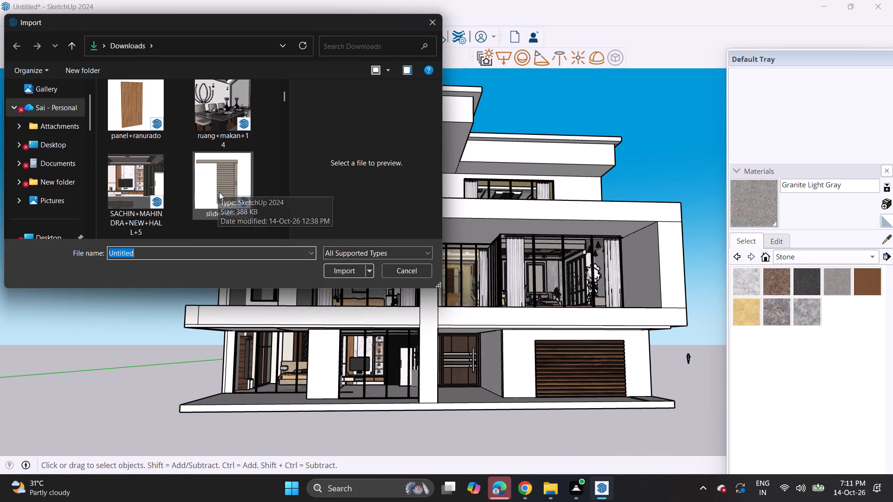
scroll(219, 194, "down", 4)
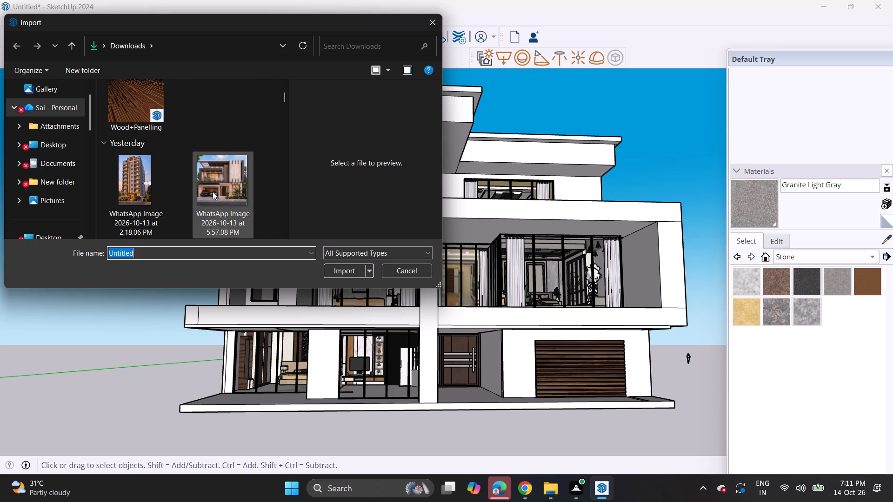
scroll(213, 192, "down", 6)
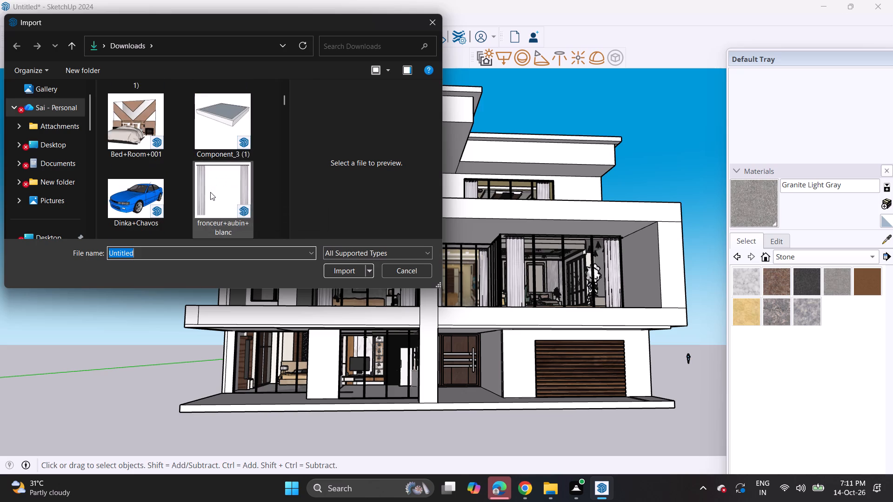
scroll(210, 192, "down", 5)
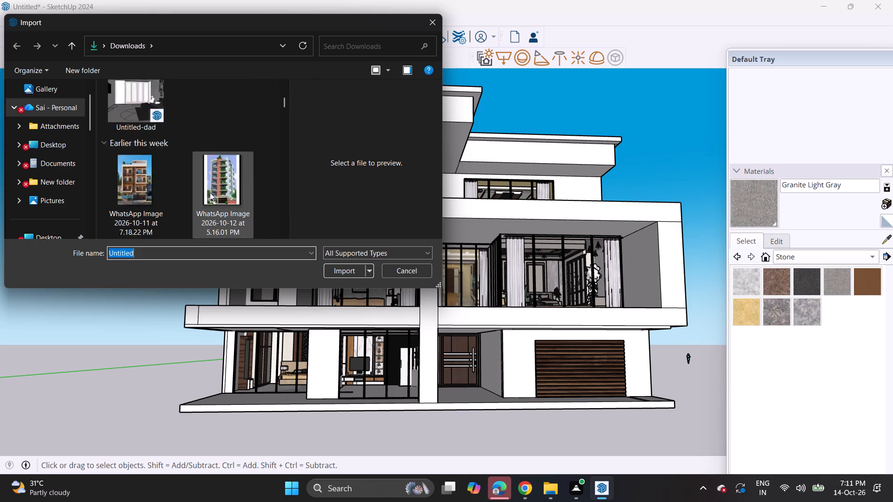
scroll(210, 192, "down", 4)
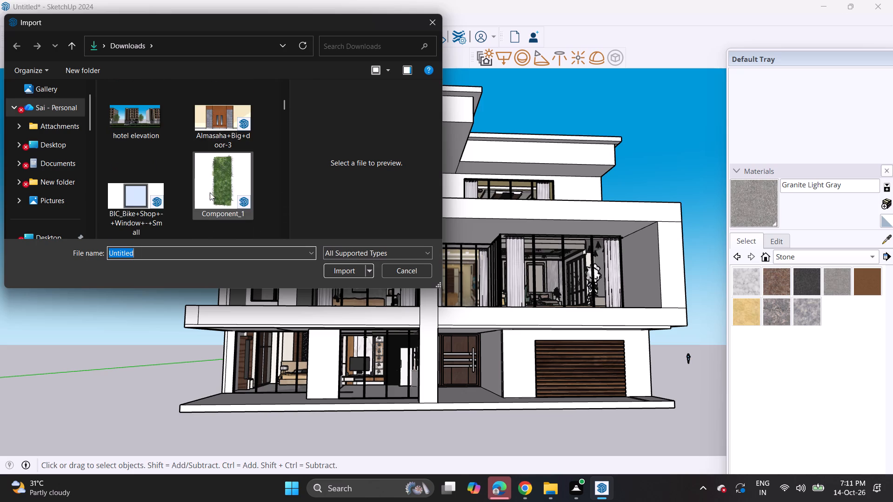
scroll(210, 192, "down", 4)
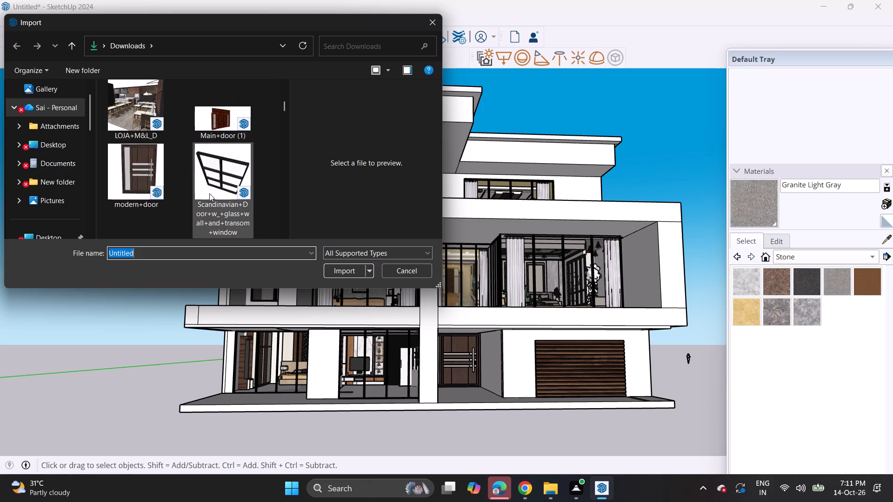
scroll(208, 192, "down", 5)
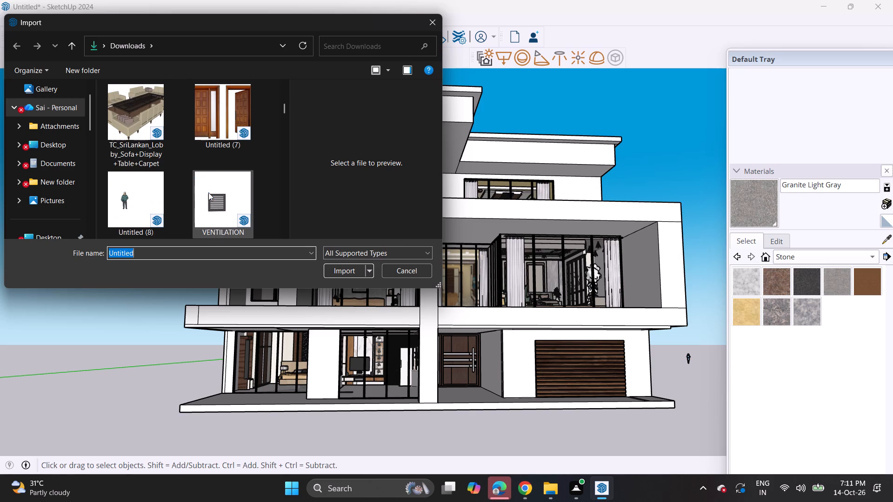
scroll(208, 193, "down", 8)
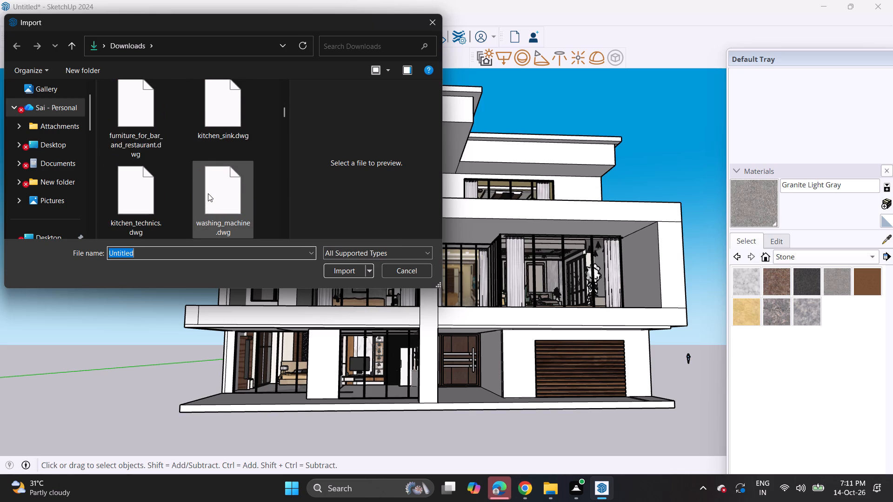
scroll(208, 193, "down", 5)
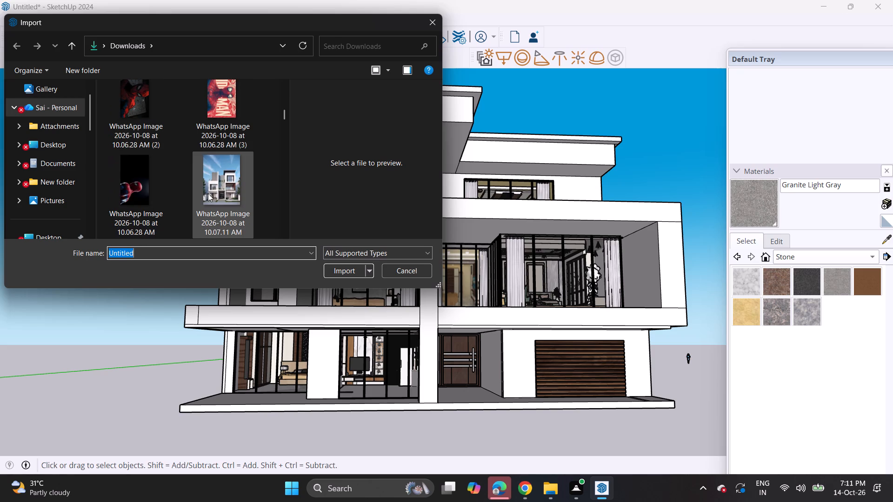
scroll(208, 193, "down", 4)
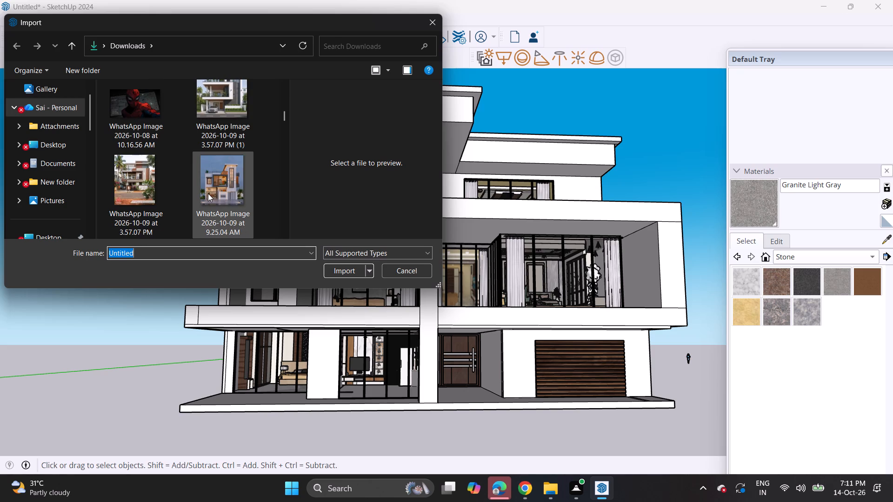
scroll(208, 193, "down", 4)
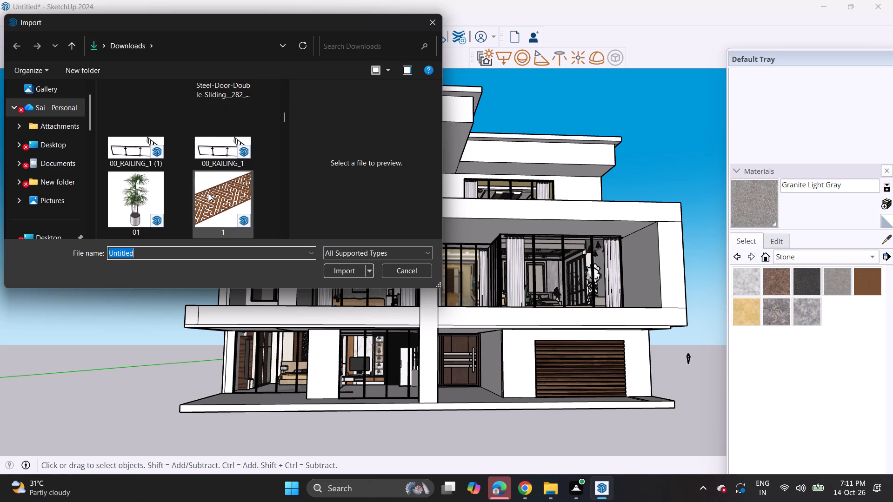
scroll(208, 193, "down", 5)
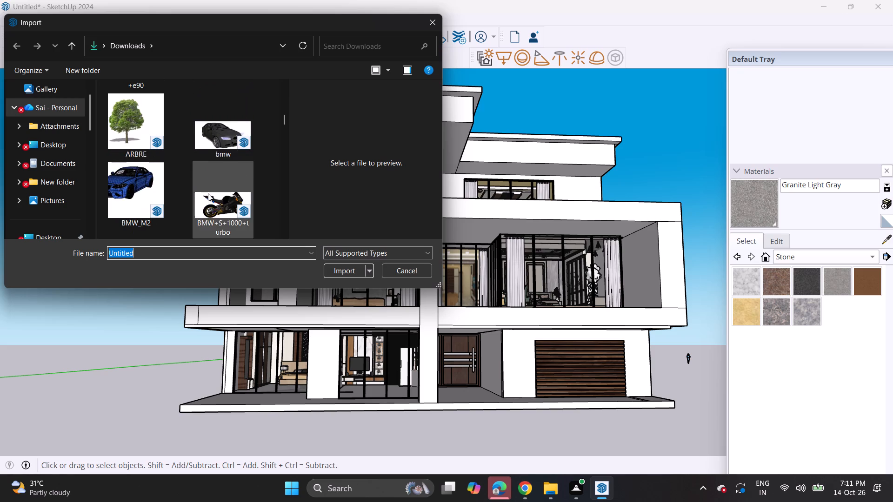
scroll(208, 193, "down", 5)
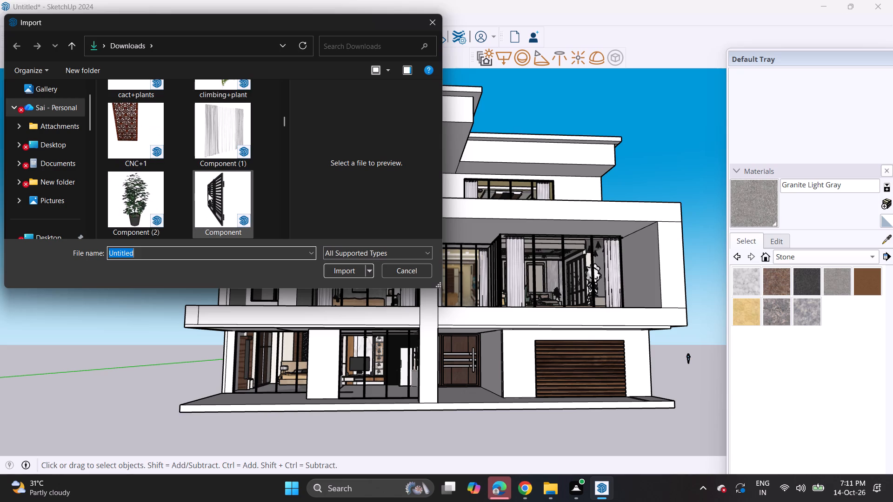
scroll(208, 193, "down", 5)
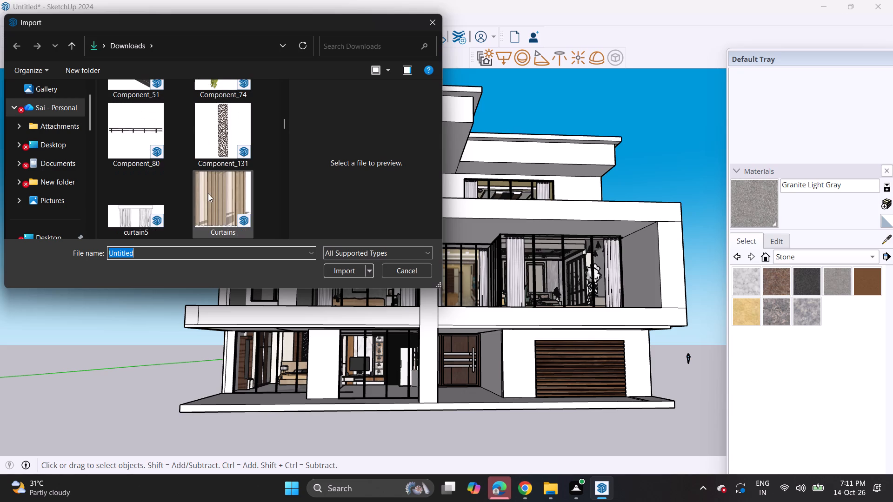
scroll(208, 193, "down", 4)
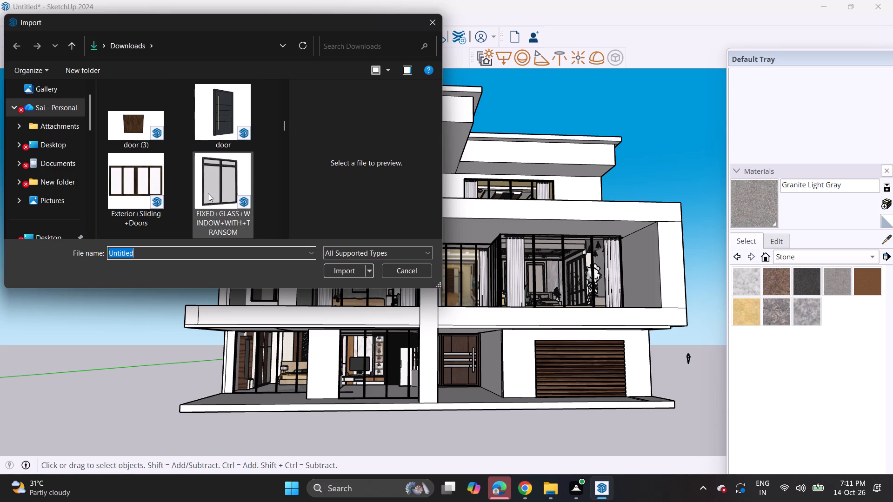
scroll(208, 193, "down", 6)
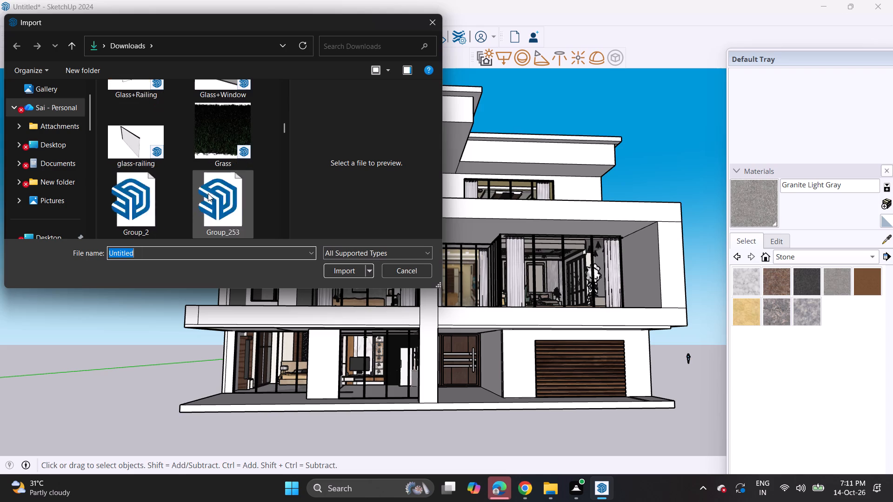
scroll(208, 193, "down", 3)
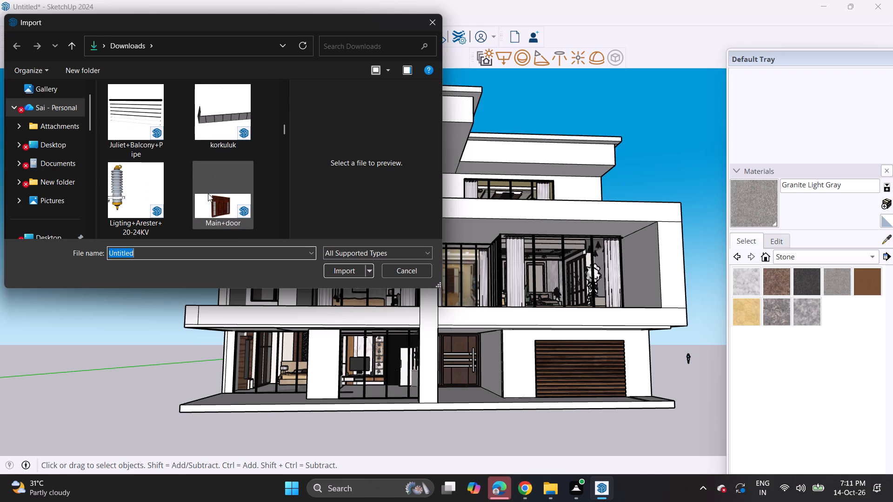
scroll(208, 193, "down", 7)
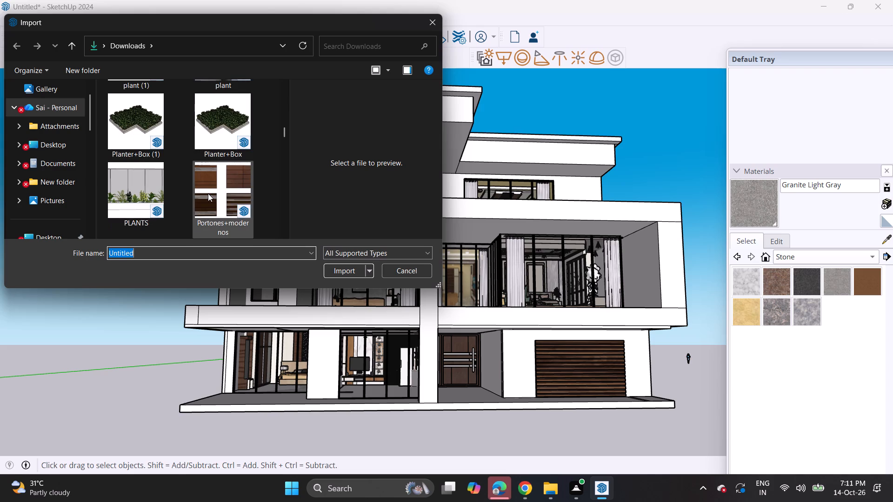
scroll(208, 193, "down", 1)
scroll(208, 193, "up", 3)
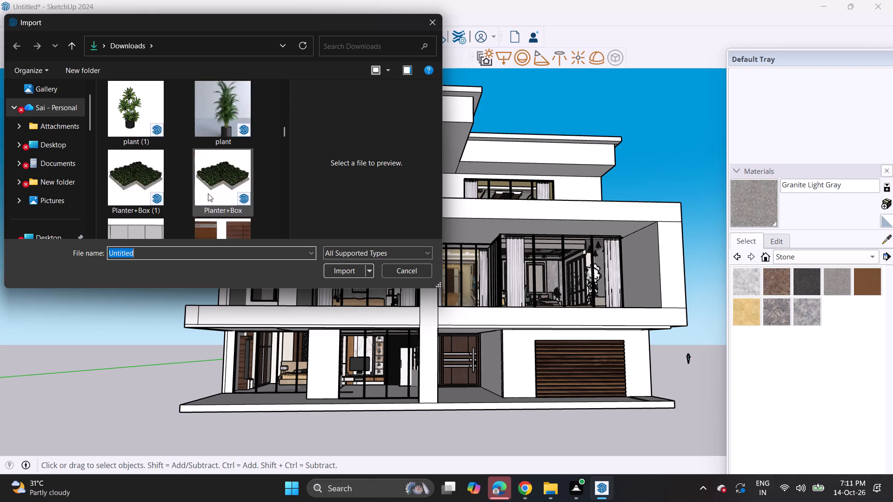
scroll(208, 193, "down", 2)
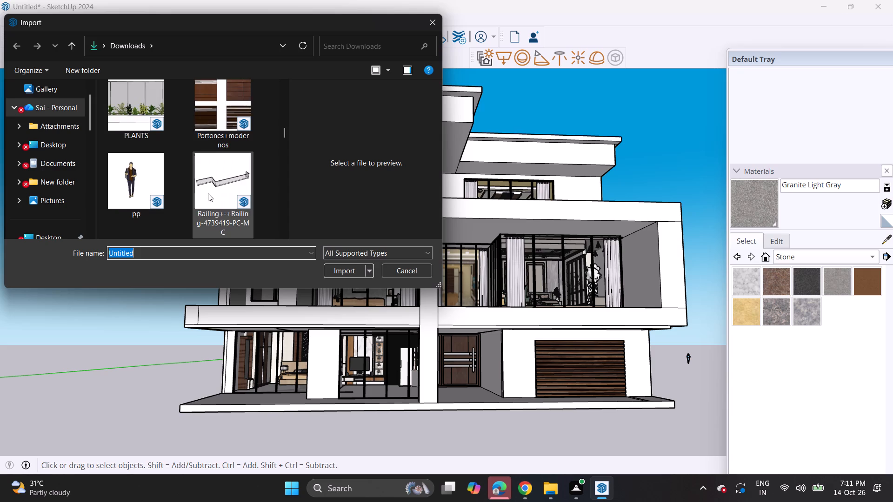
scroll(208, 193, "down", 3)
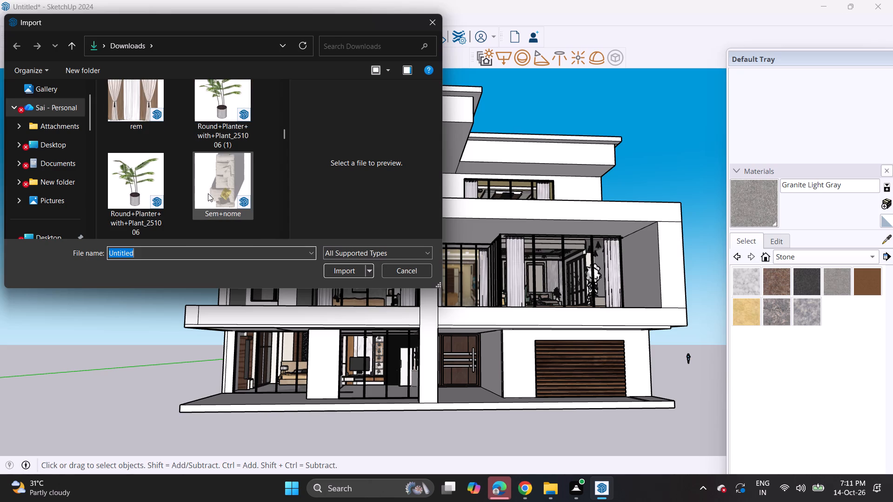
scroll(208, 193, "down", 1)
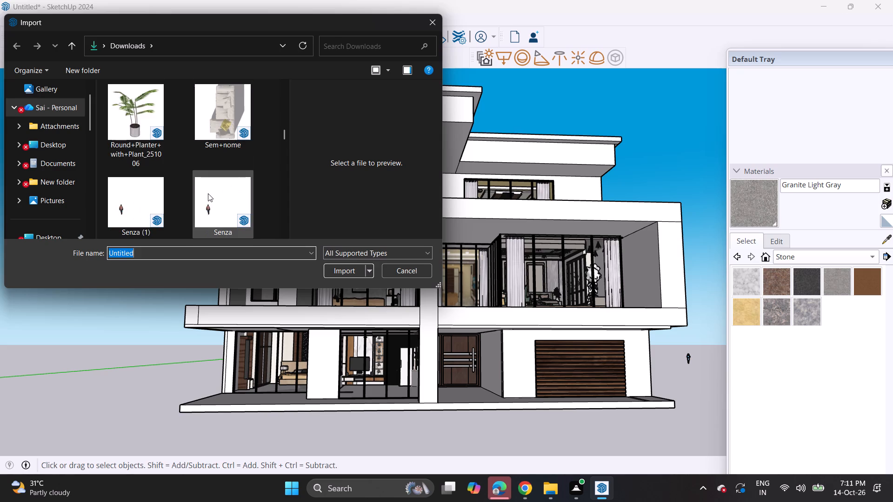
scroll(208, 193, "down", 2)
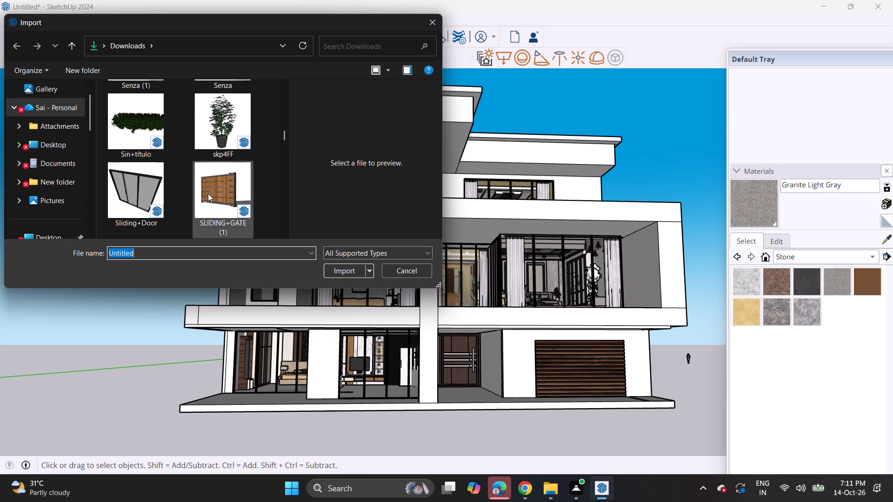
scroll(208, 193, "down", 2)
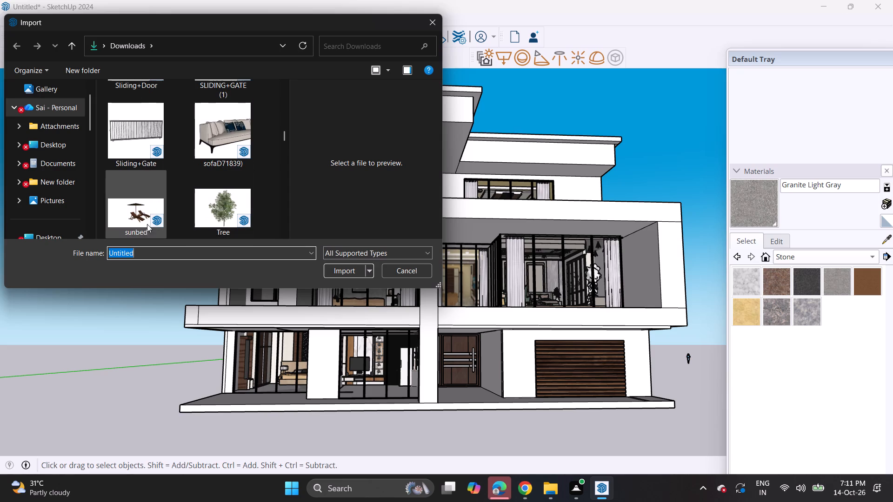
left_click(149, 216)
scroll(214, 213, "down", 2)
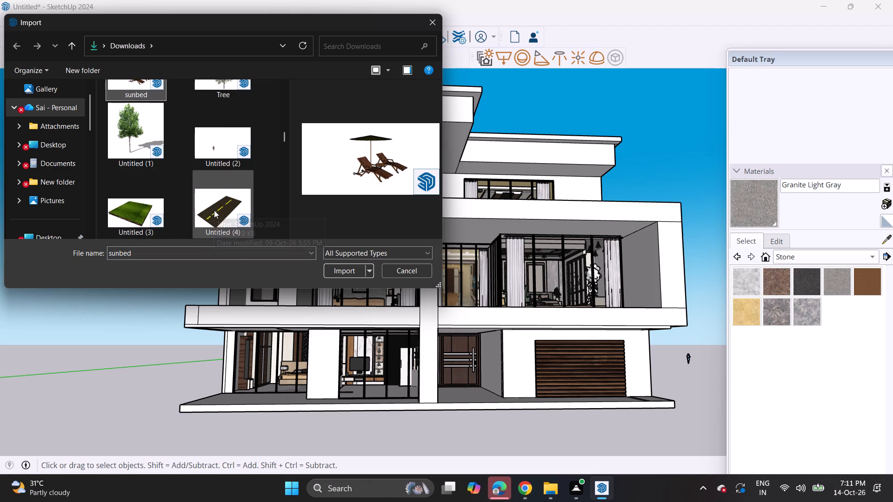
scroll(212, 210, "down", 5)
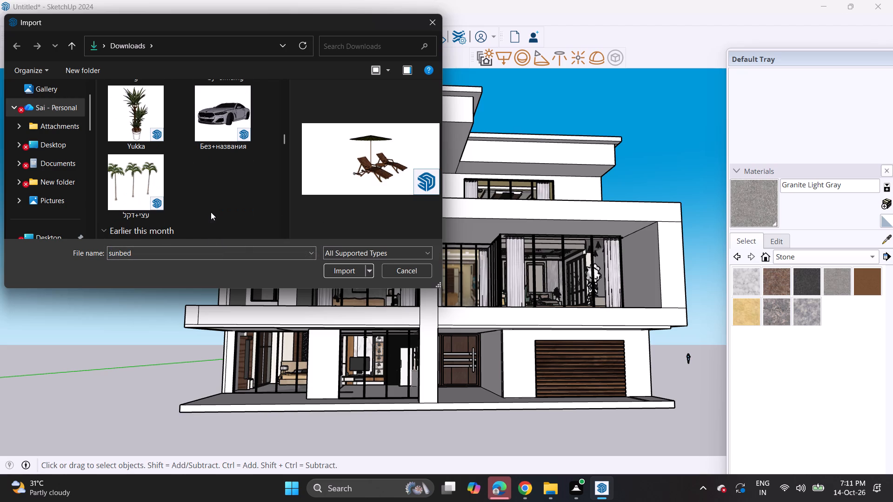
scroll(211, 212, "down", 3)
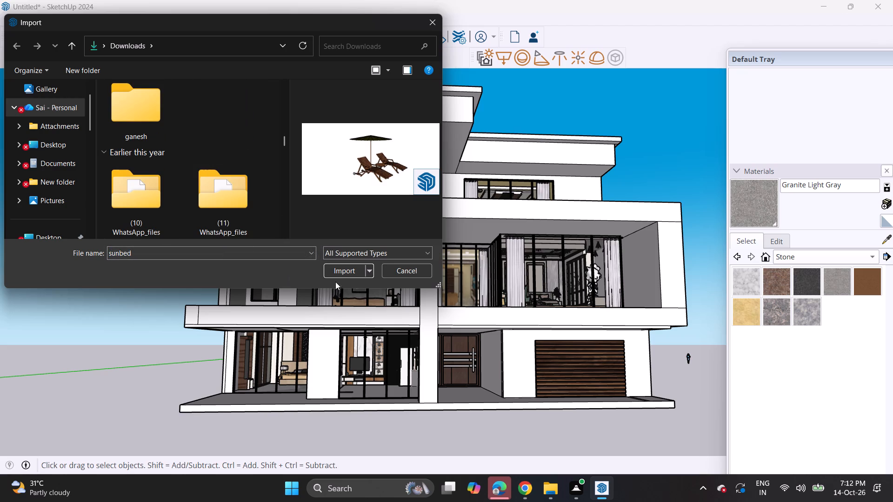
left_click(340, 273)
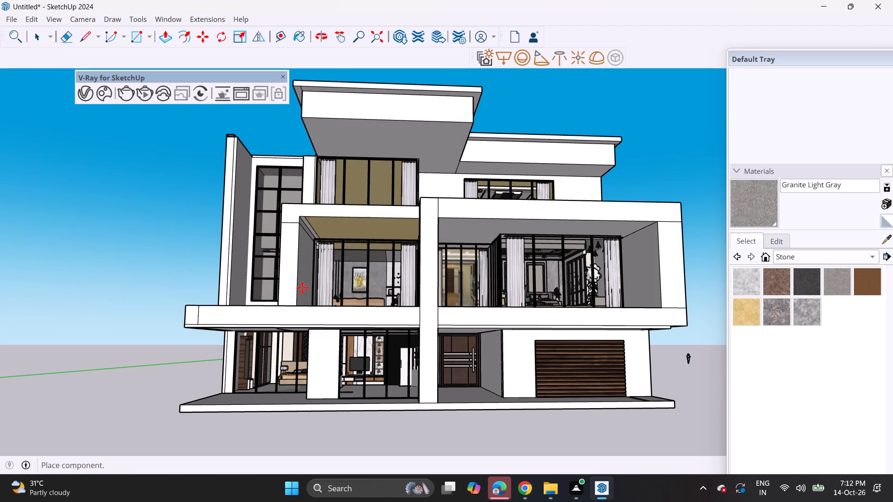
Place the sunbed set on the ground-floor terrace, near the outer front corner of the base slab beside the glazed doors.
middle_click_drag(236, 383, 436, 412)
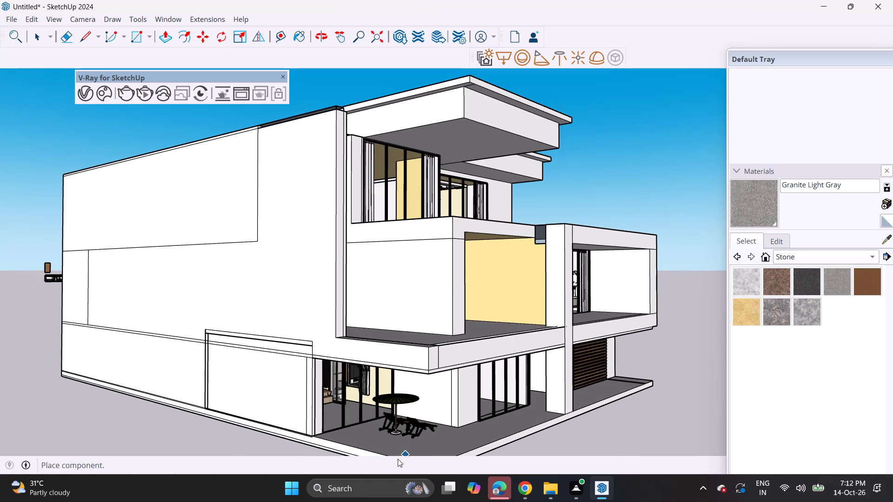
scroll(420, 437, "down", 4)
middle_click_drag(420, 437, 446, 295, "shift")
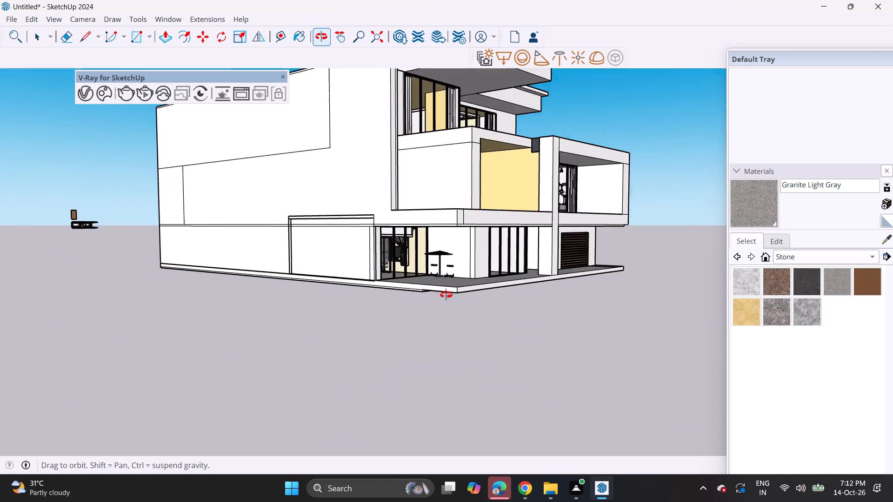
middle_click_drag(446, 295, 445, 296, "shift")
middle_click_drag(445, 299, 445, 352)
left_click(448, 343)
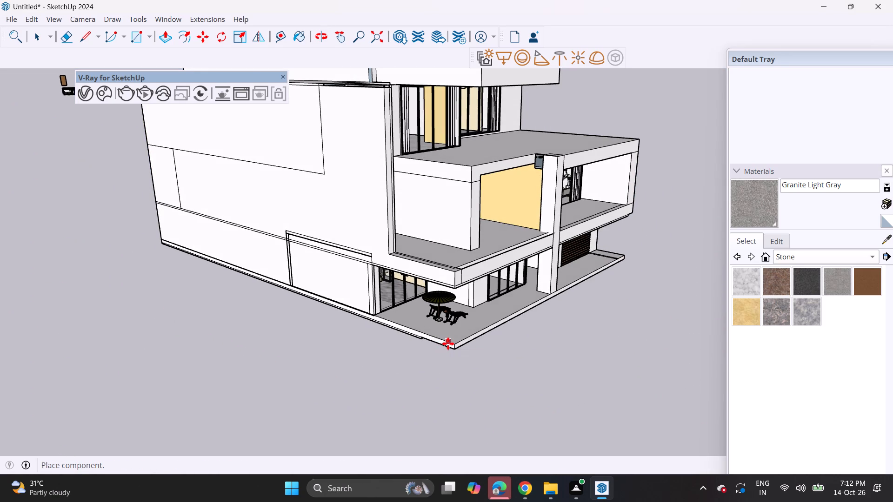
Rotate the sunbed set a quarter turn about the vertical axis, pivoting on a point in front of the villa.
left_click(228, 37)
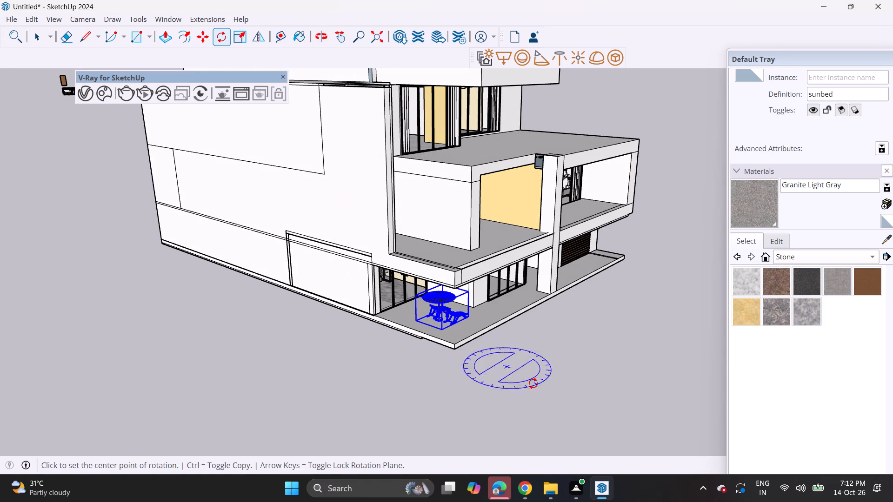
left_click(559, 374)
left_click(602, 352)
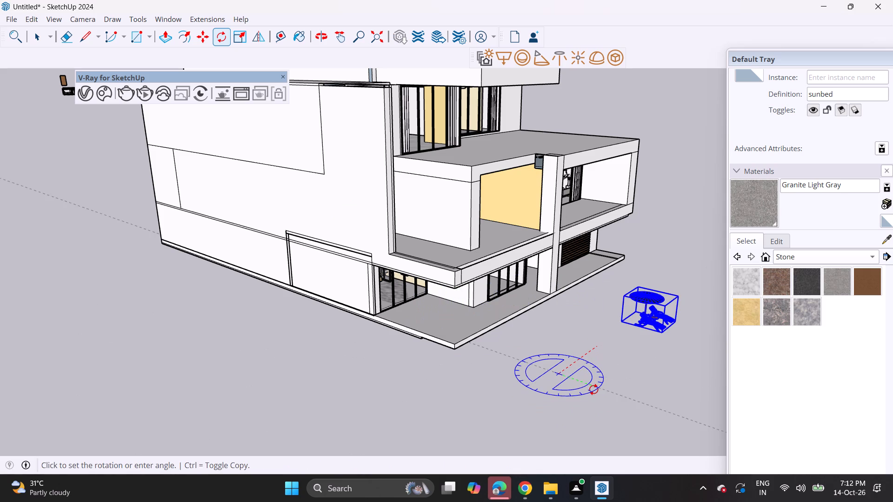
left_click(593, 390)
Move the rotated sunbed set back onto the ground-floor terrace, in front of the corner glazed doors.
scroll(616, 353, "up", 3)
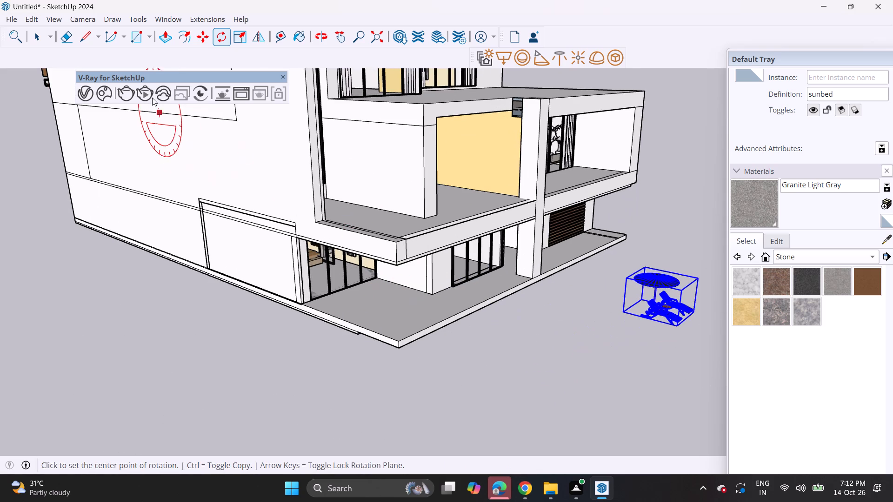
left_click_drag(199, 29, 200, 35)
left_click(625, 315)
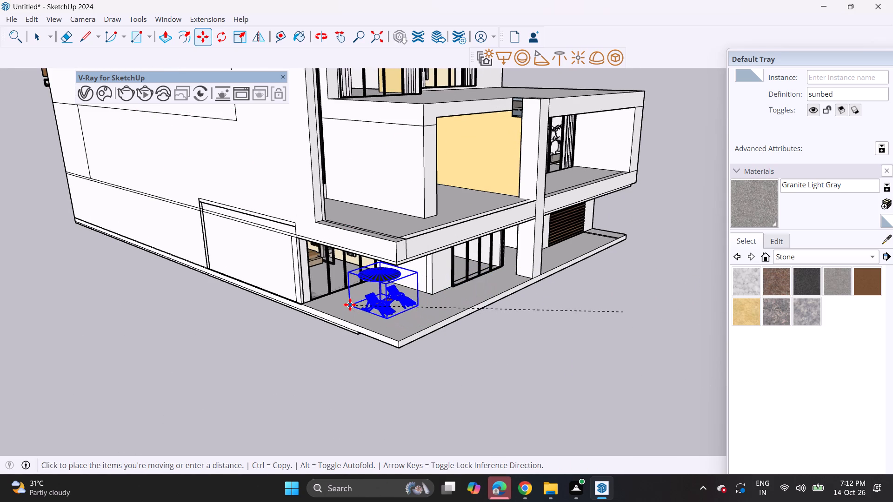
left_click(350, 304)
Scale the sunbed set up uniformly until the parasol reaches just below the terrace ceiling.
middle_click_drag(381, 298, 186, 238)
scroll(292, 216, "up", 3)
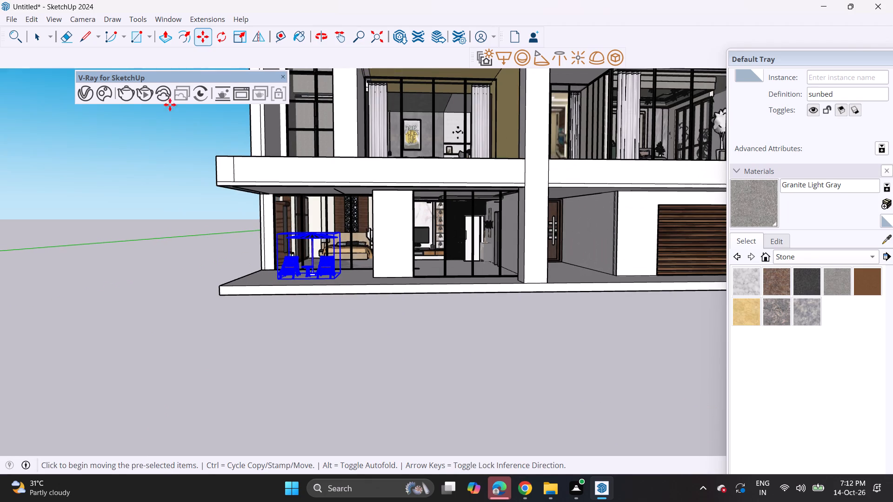
left_click(241, 40)
left_click(333, 237)
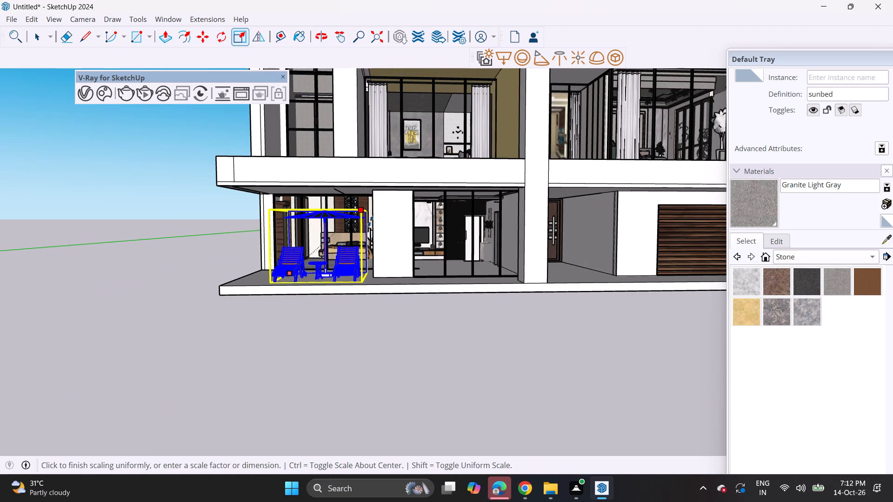
left_click(370, 221)
Shift the enlarged sunbed set slightly sideways toward the terrace's outer corner, and deselect it.
middle_click_drag(296, 259, 324, 301)
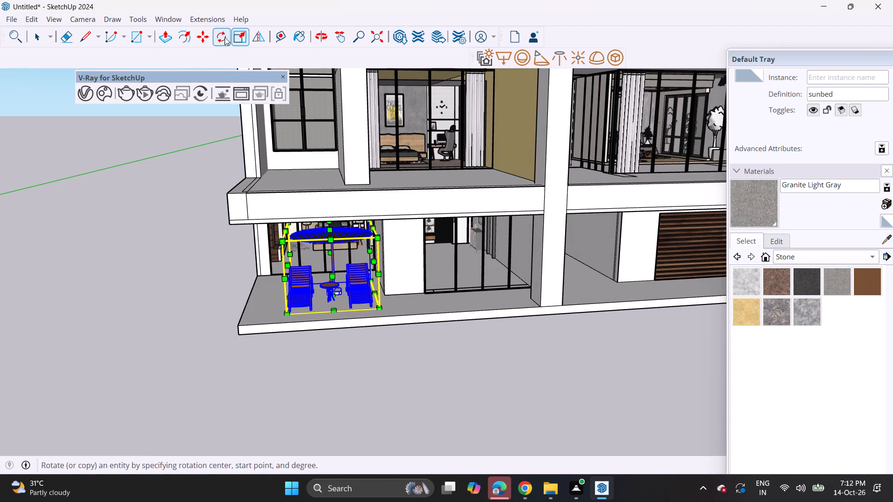
left_click(207, 39)
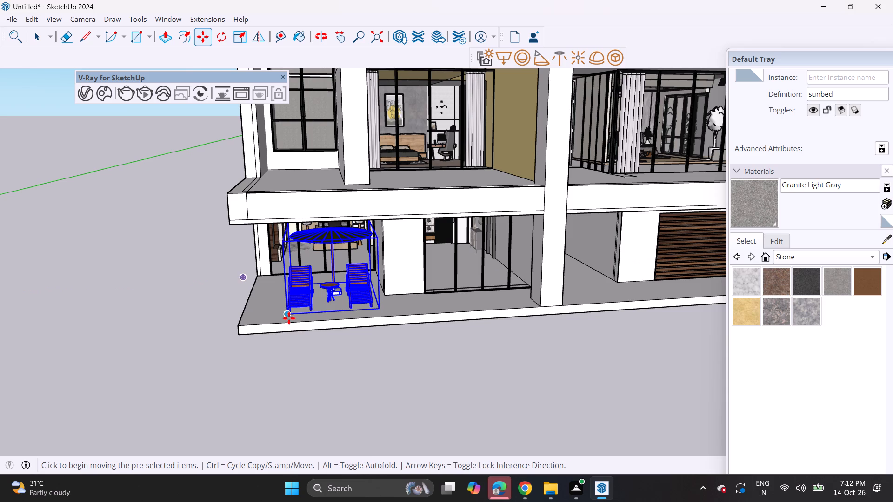
left_click(289, 318)
left_click(261, 317)
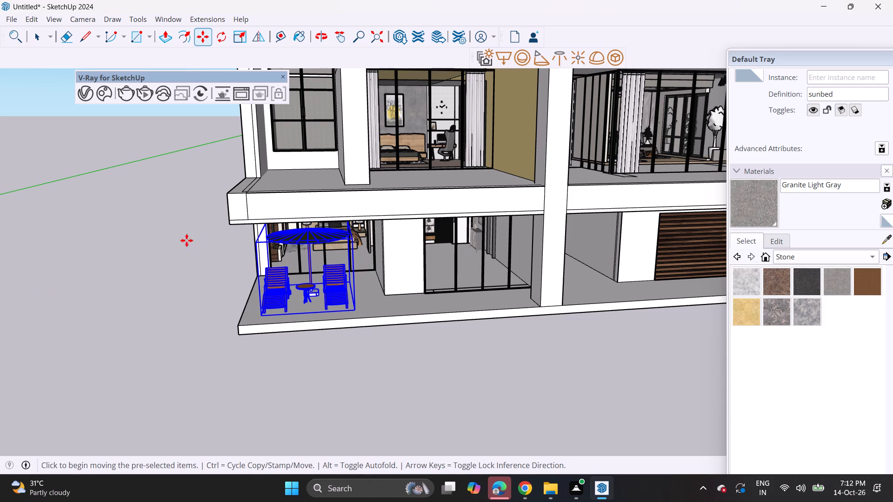
key("space")
left_click(179, 241)
left_click(191, 249)
Erase the edge line running along the front of the base slab's underside so it forms one face.
middle_click_drag(240, 290, 203, 230)
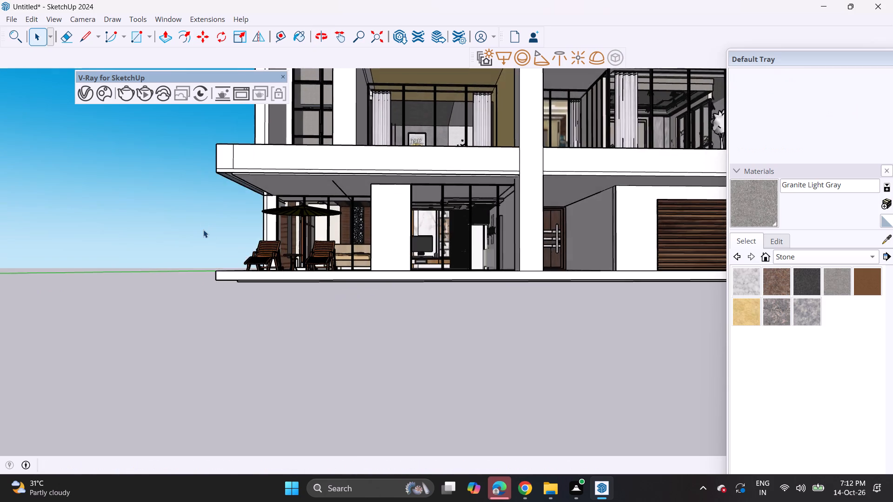
scroll(203, 230, "down", 3)
middle_click_drag(261, 206, 317, 303, "shift")
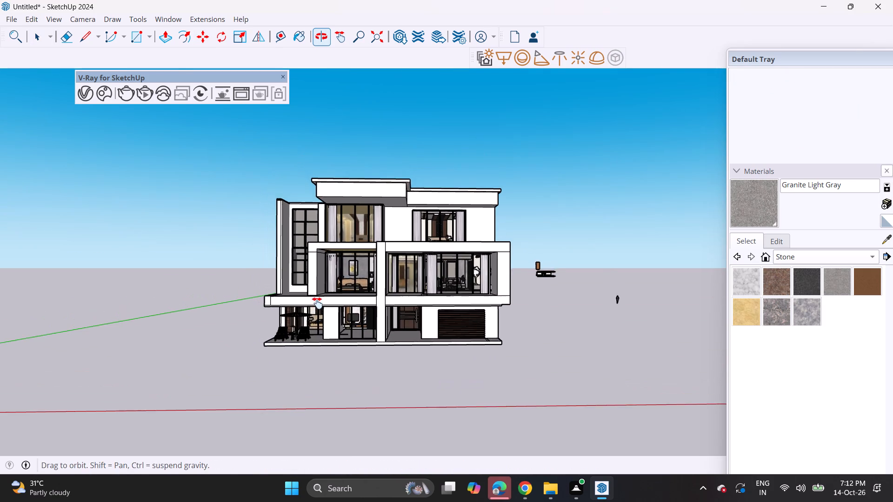
middle_click_drag(317, 303, 328, 325, "shift")
middle_click_drag(344, 365, 338, 281)
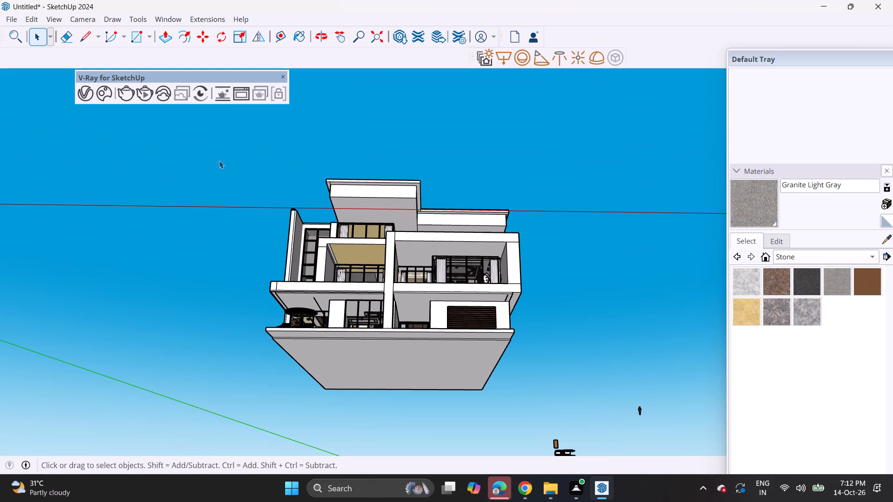
left_click(70, 36)
scroll(455, 311, "up", 3)
scroll(427, 352, "up", 2)
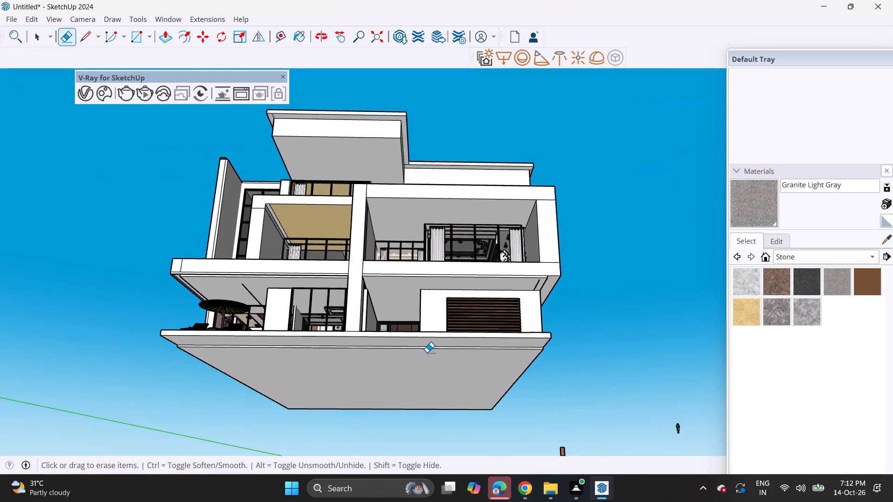
scroll(427, 352, "up", 1)
left_click_drag(428, 342, 429, 348)
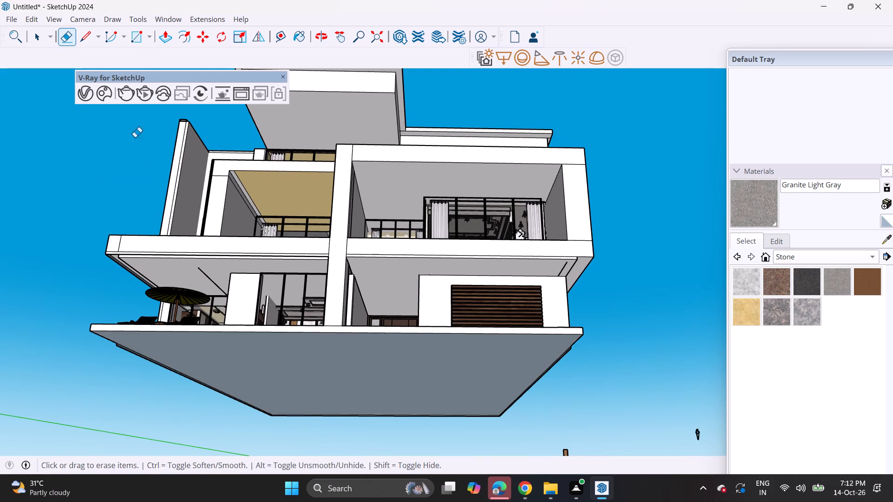
Push/Pull the base slab's underside downward to make the villa's plinth several times thicker.
left_click(168, 39)
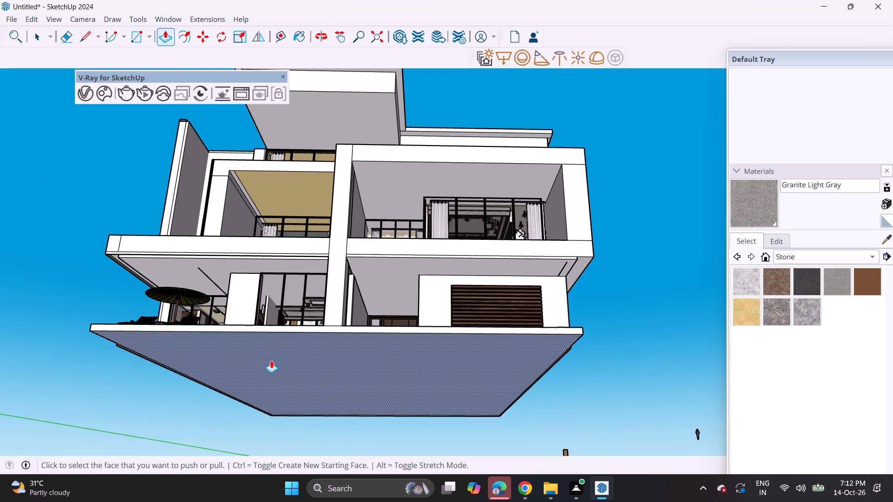
left_click(271, 360)
left_click(271, 383)
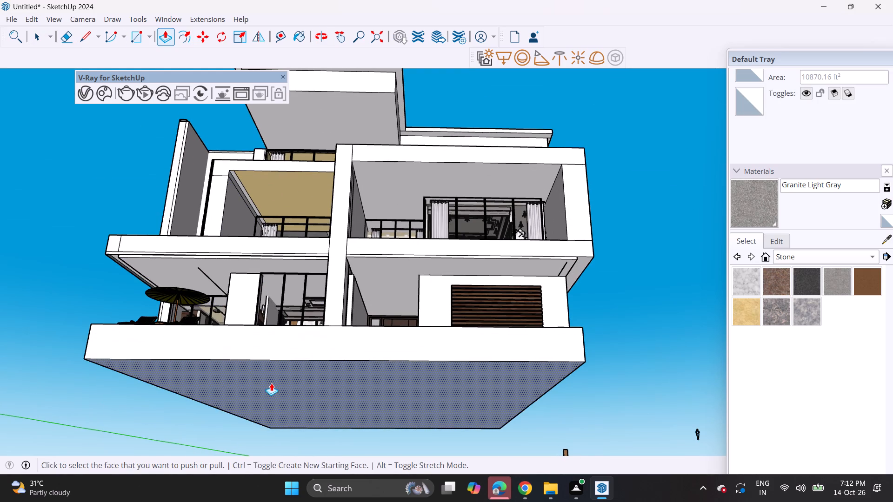
Draw a horizontal line across the plinth's full front face, just above its bottom edge.
middle_click_drag(321, 345, 323, 454)
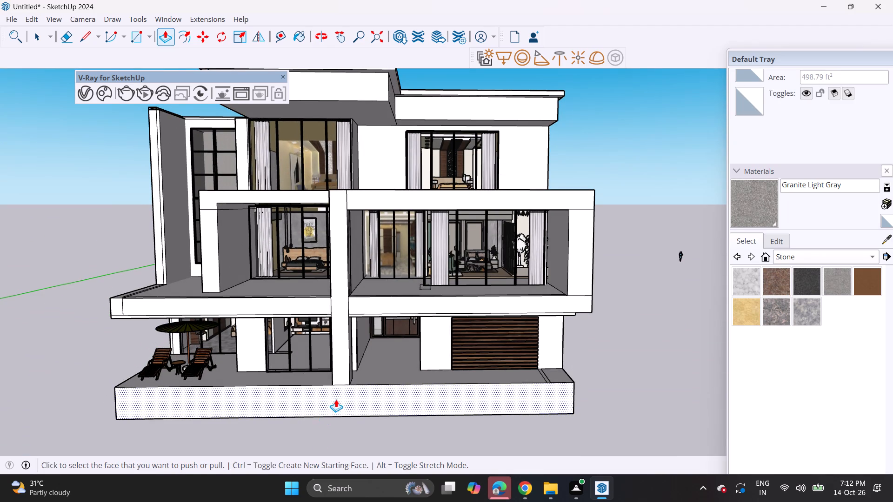
left_click(91, 35)
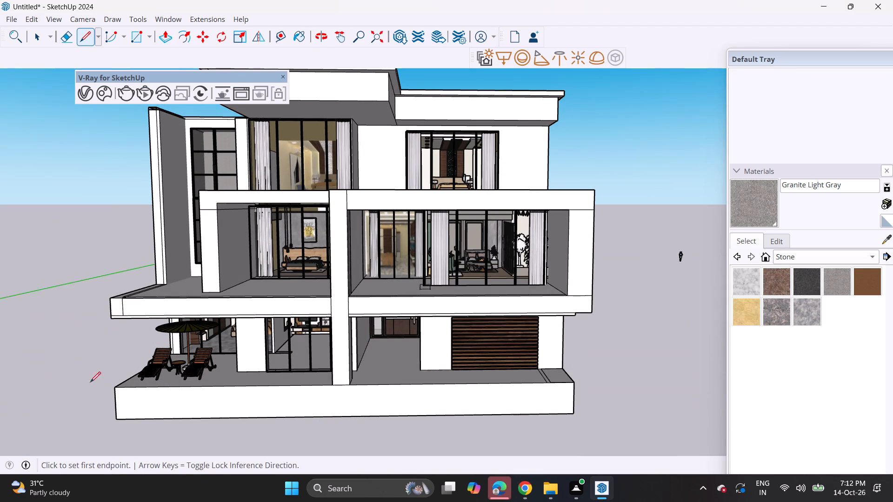
left_click(116, 412)
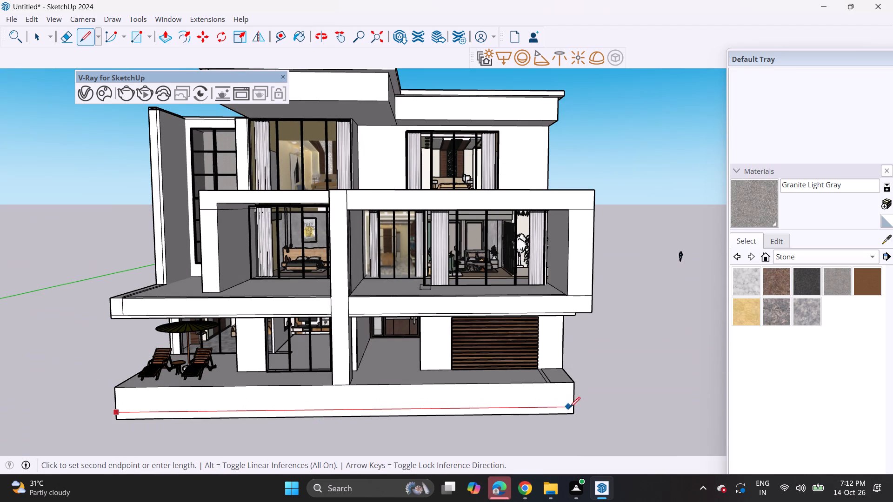
left_click(574, 405)
Push/Pull the thin strip at the plinth's bottom far outward to form a front yard slab.
left_click(167, 37)
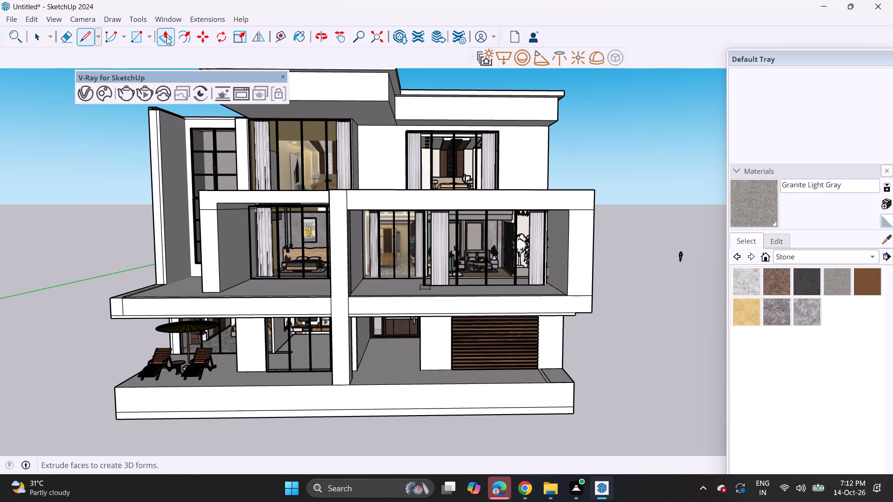
left_click(286, 414)
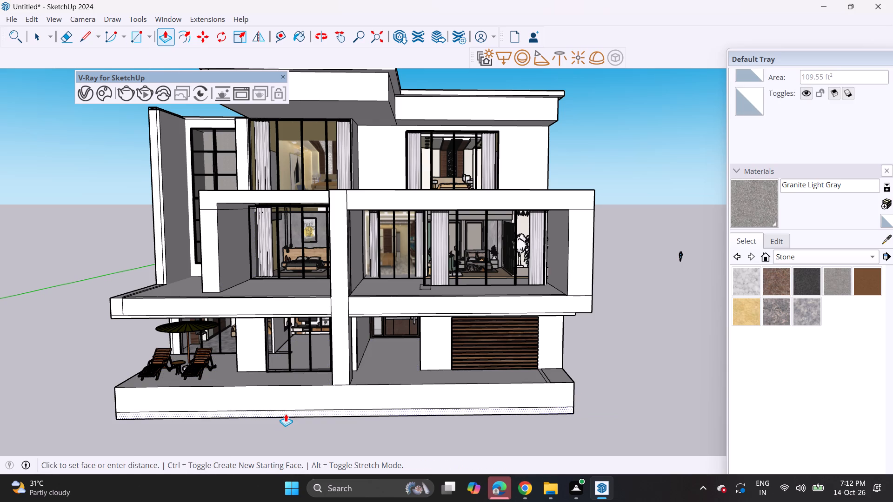
scroll(267, 434, "down", 5)
middle_click_drag(264, 430, 302, 316)
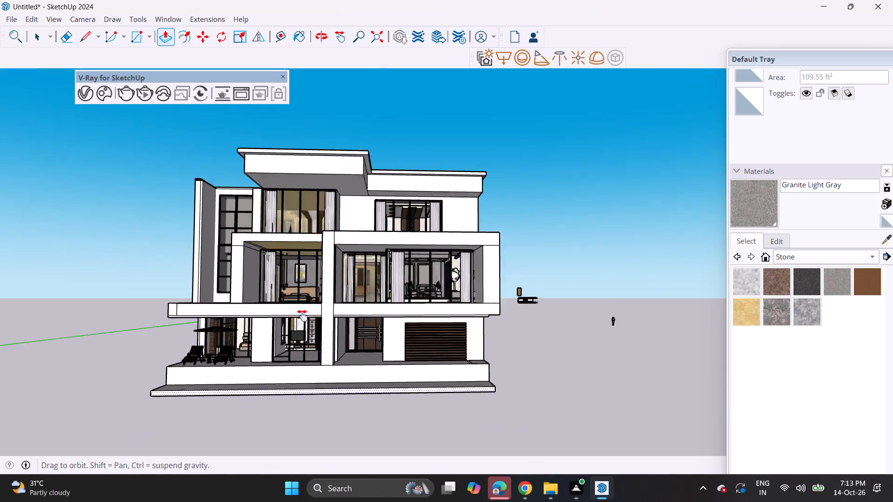
middle_click_drag(302, 316, 309, 288)
middle_click_drag(309, 297, 301, 384)
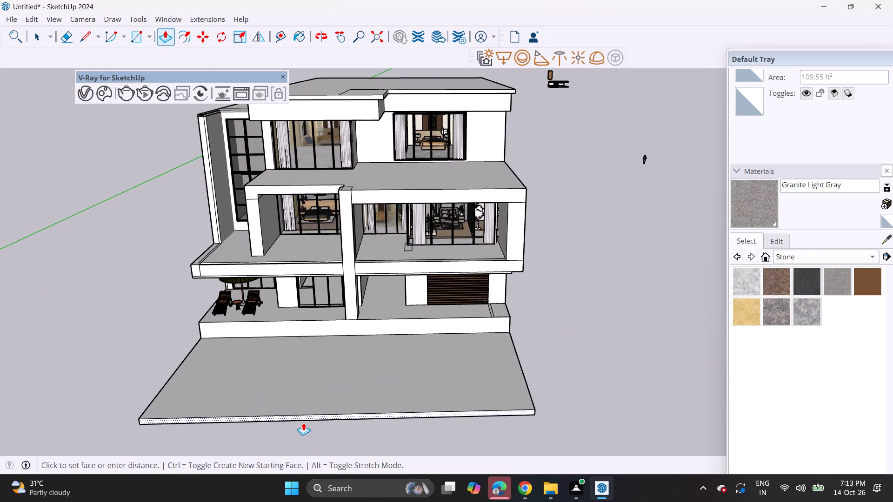
left_click(303, 423)
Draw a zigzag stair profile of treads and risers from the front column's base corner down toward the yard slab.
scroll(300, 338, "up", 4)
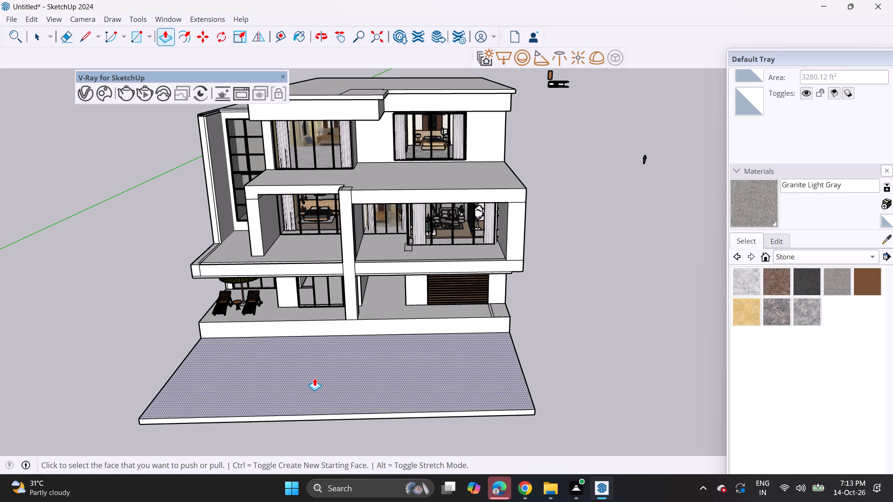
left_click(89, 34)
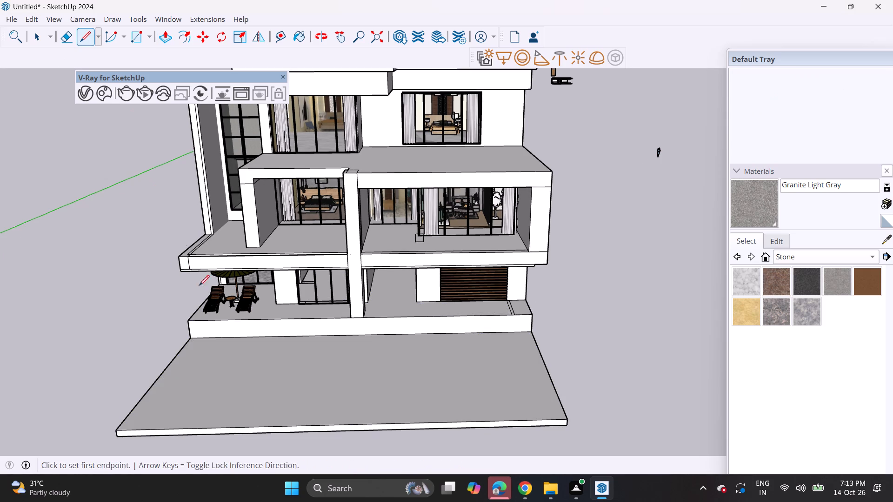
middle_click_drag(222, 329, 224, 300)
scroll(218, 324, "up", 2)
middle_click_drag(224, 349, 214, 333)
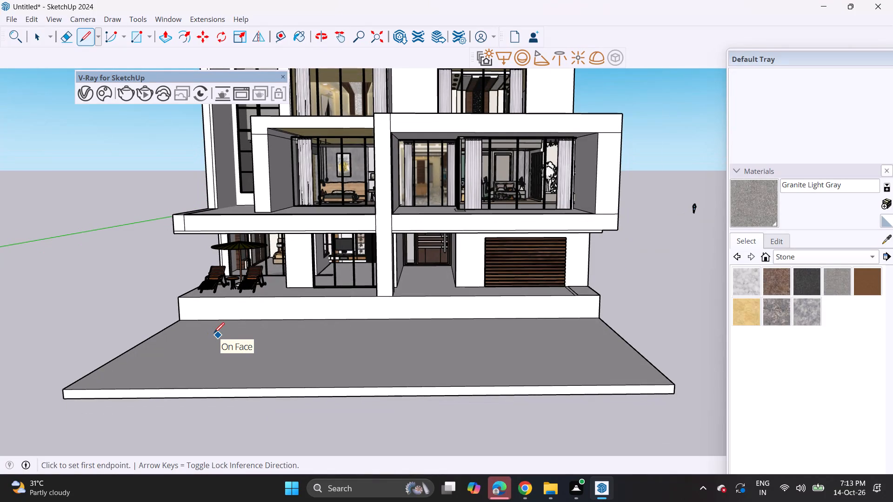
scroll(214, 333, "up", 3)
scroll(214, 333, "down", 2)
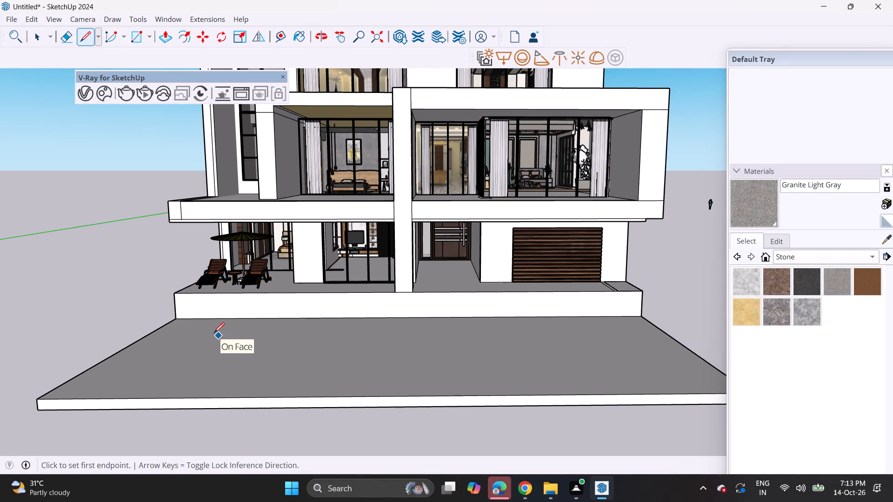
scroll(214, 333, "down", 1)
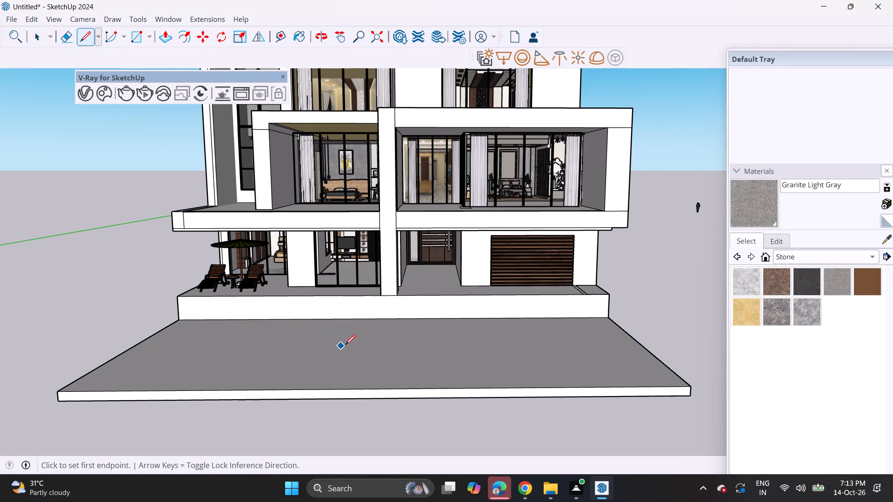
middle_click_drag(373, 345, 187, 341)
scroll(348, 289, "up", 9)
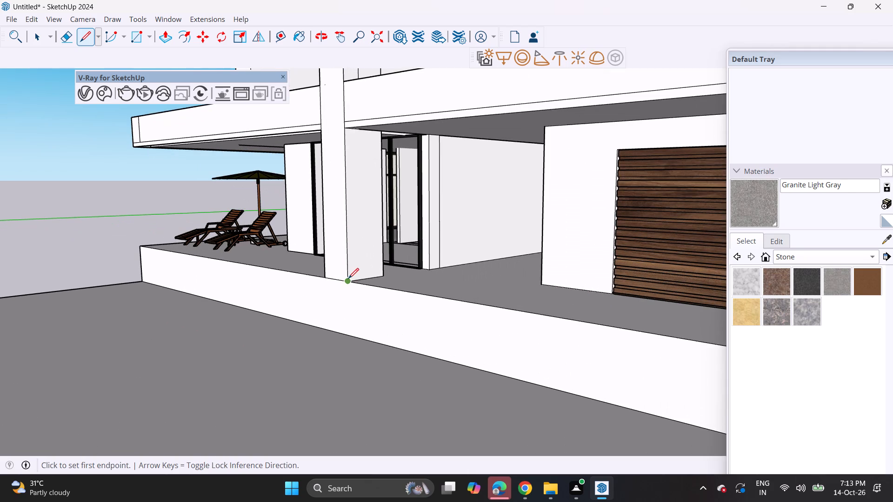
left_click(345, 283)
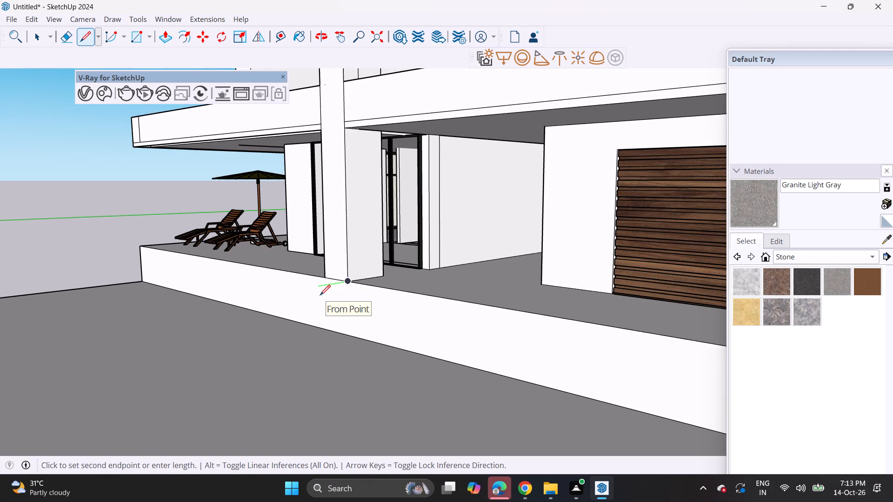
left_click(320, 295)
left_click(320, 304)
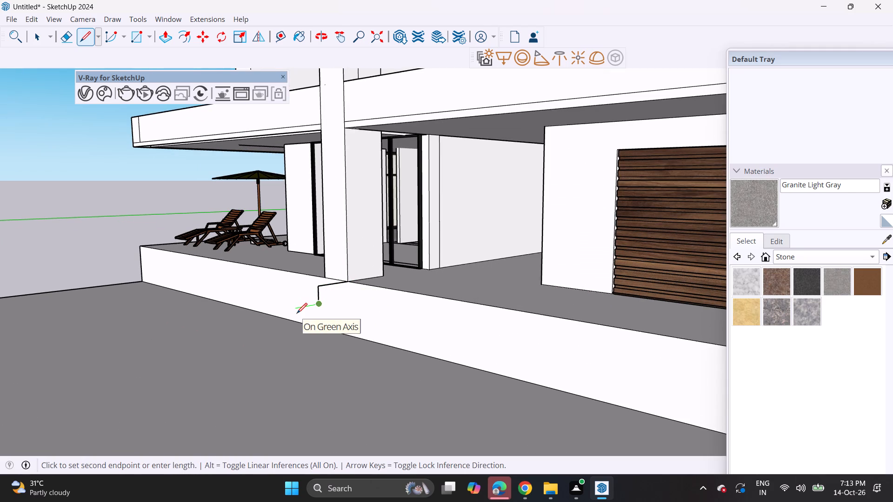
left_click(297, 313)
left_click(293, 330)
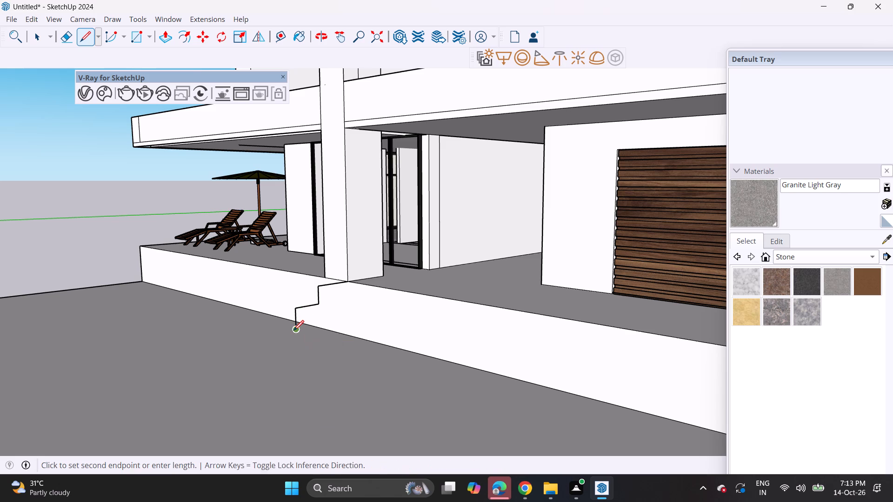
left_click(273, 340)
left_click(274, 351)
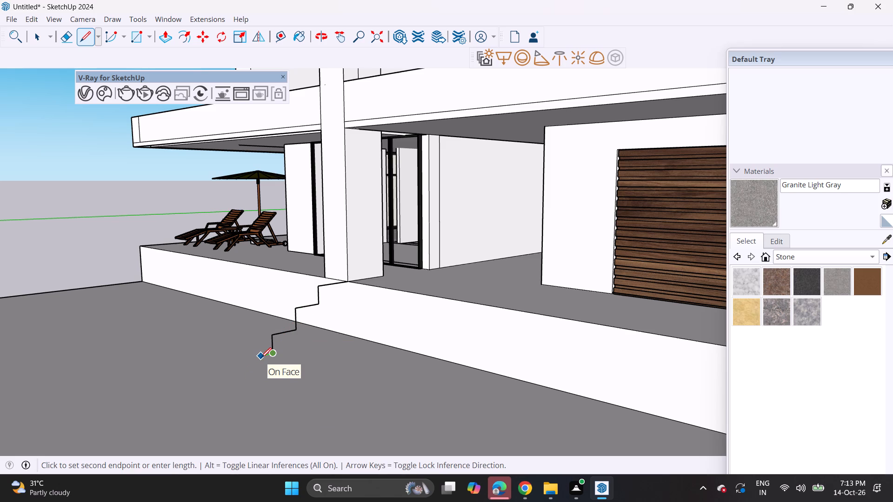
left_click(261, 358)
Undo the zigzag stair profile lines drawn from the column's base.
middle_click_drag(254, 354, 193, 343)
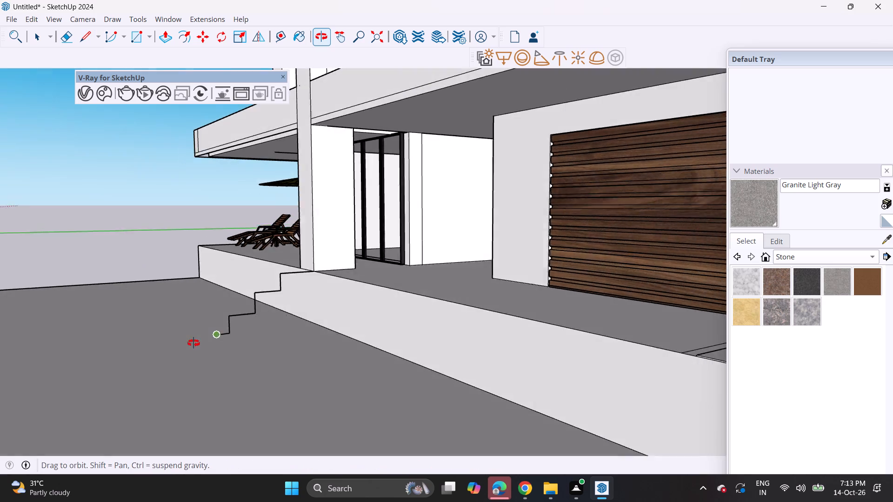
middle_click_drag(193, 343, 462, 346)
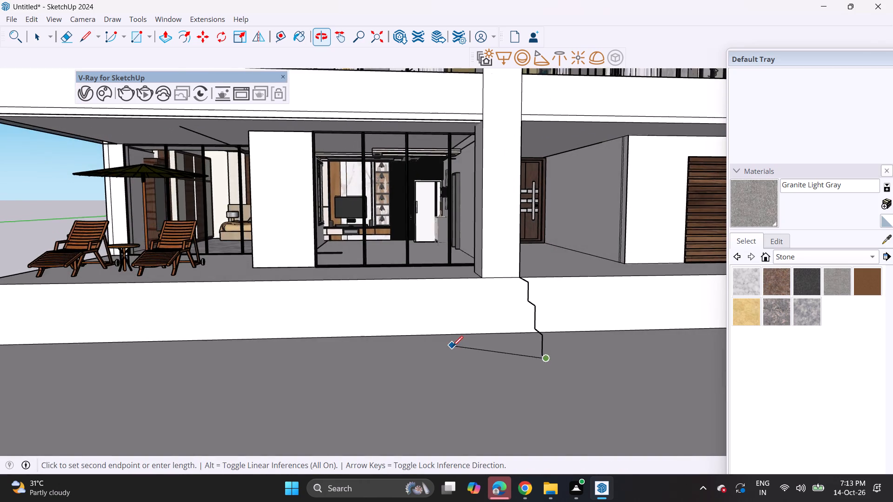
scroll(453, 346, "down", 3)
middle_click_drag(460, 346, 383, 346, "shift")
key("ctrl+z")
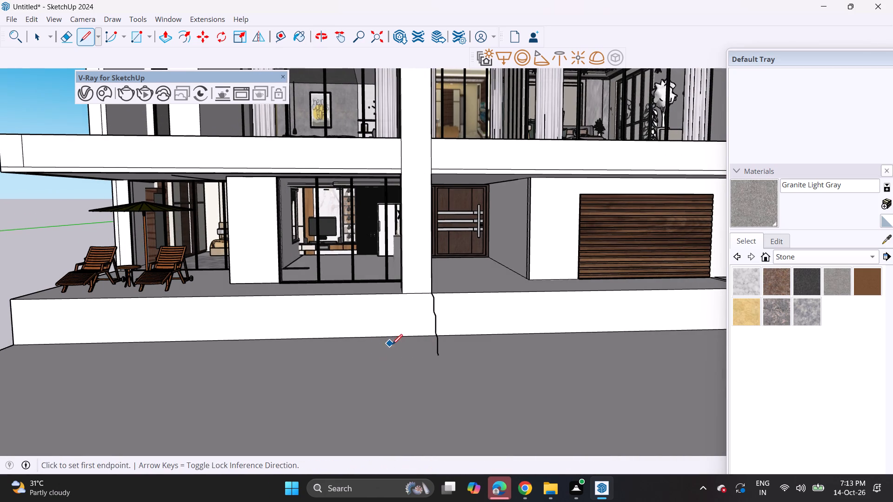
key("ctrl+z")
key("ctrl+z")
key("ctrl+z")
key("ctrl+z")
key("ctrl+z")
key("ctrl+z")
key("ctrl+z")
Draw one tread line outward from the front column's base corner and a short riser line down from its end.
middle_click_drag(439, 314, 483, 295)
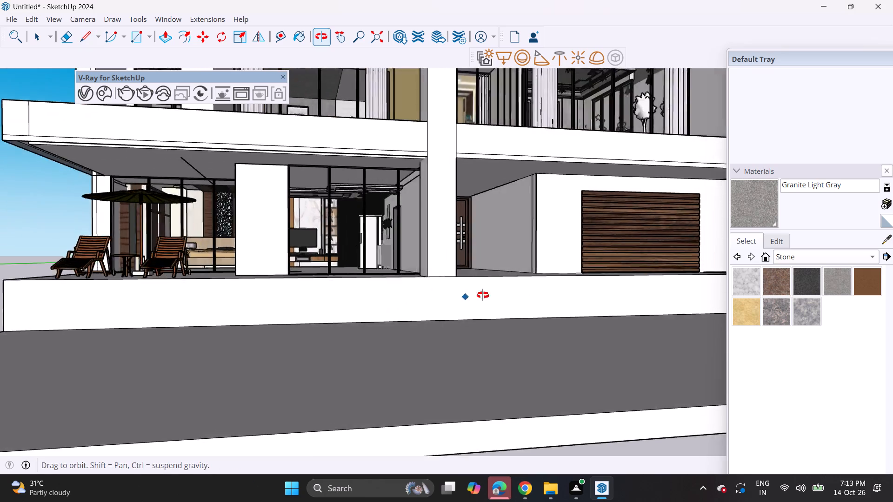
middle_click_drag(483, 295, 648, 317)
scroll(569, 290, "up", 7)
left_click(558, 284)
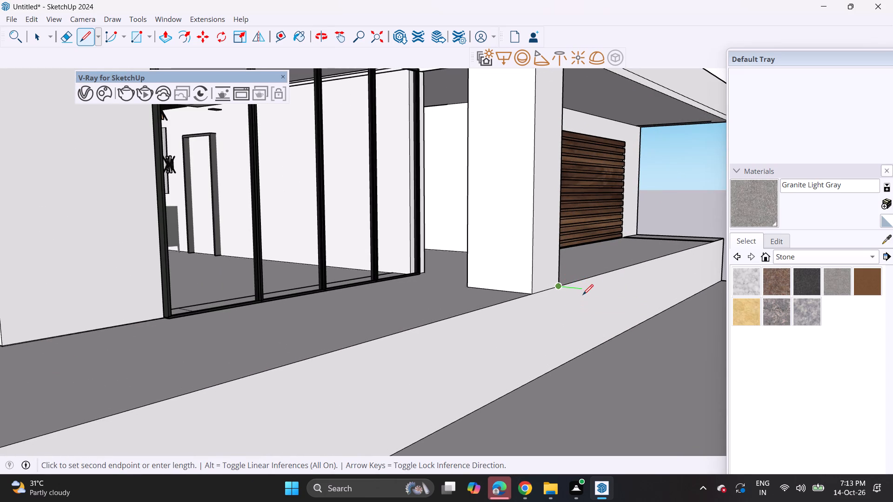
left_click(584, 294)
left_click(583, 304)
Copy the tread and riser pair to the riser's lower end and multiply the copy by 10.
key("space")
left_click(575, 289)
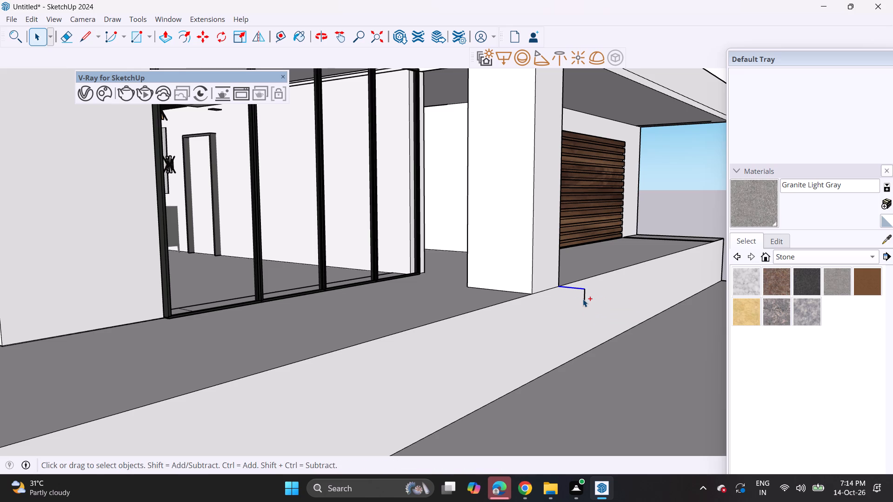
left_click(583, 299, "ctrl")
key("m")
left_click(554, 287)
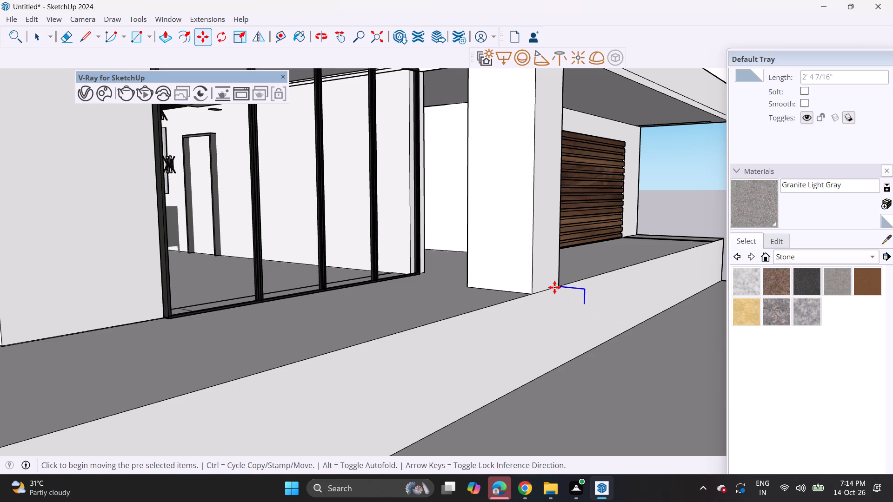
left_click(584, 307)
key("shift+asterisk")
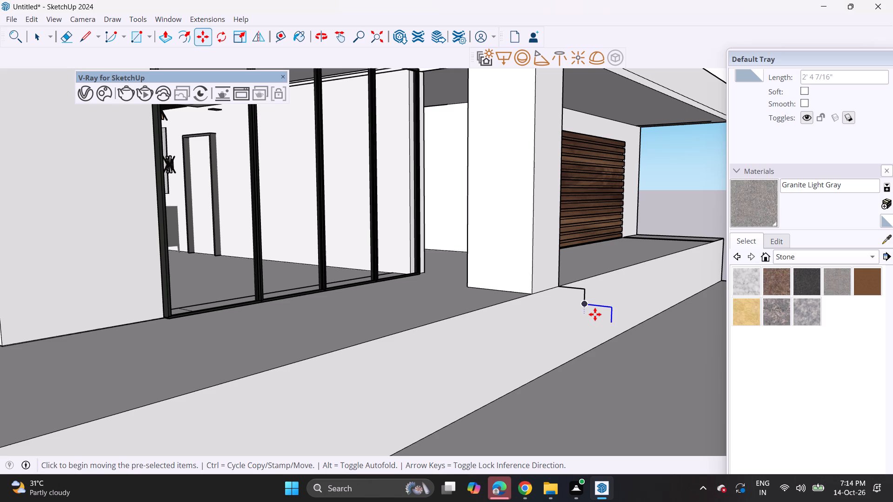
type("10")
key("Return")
Examine the stair profile against the plinth and yard slab from several angles.
scroll(625, 339, "down", 3)
middle_click_drag(620, 342, 393, 343)
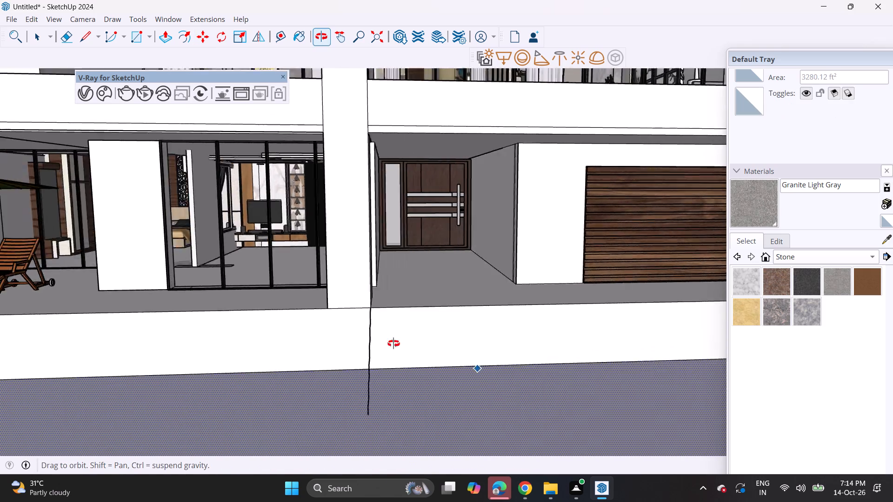
middle_click_drag(393, 343, 366, 343)
scroll(333, 361, "down", 3)
middle_click_drag(332, 390, 142, 337)
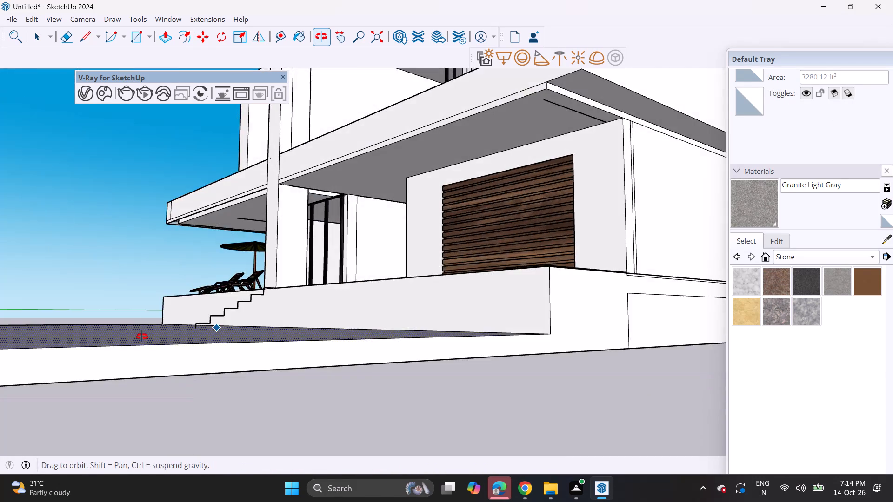
middle_click_drag(142, 337, 283, 357)
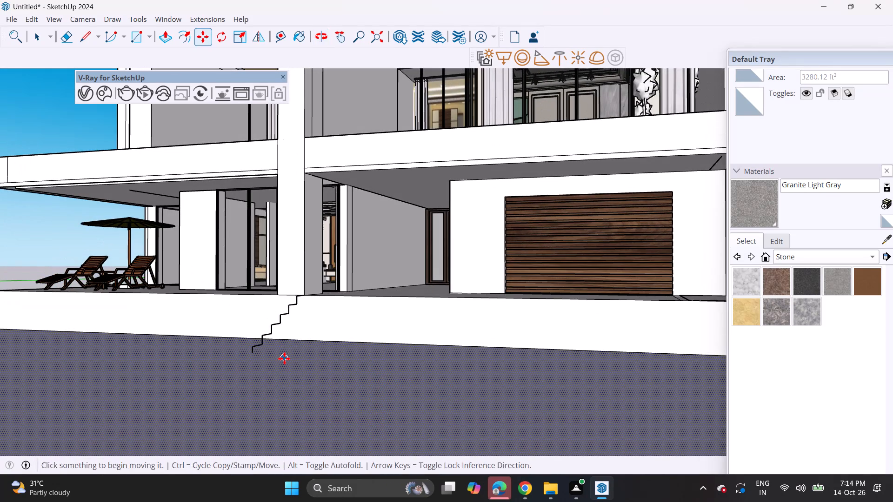
scroll(278, 361, "down", 1)
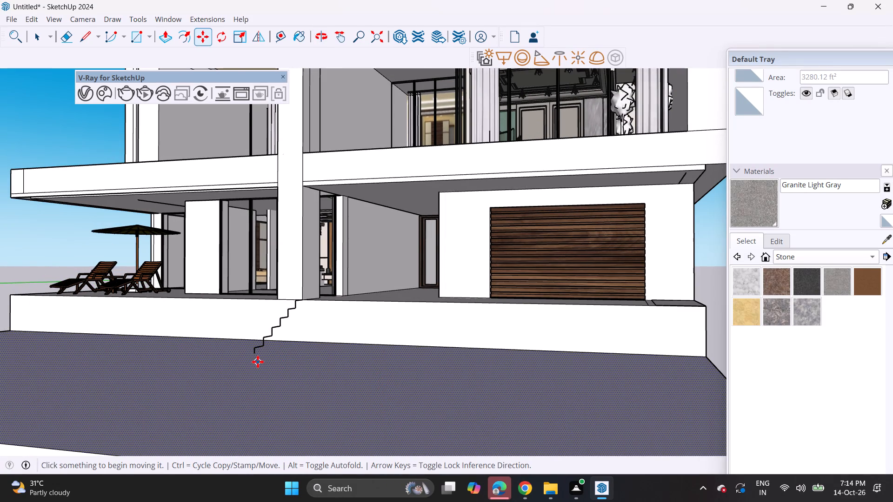
scroll(256, 360, "up", 3)
scroll(256, 360, "down", 2)
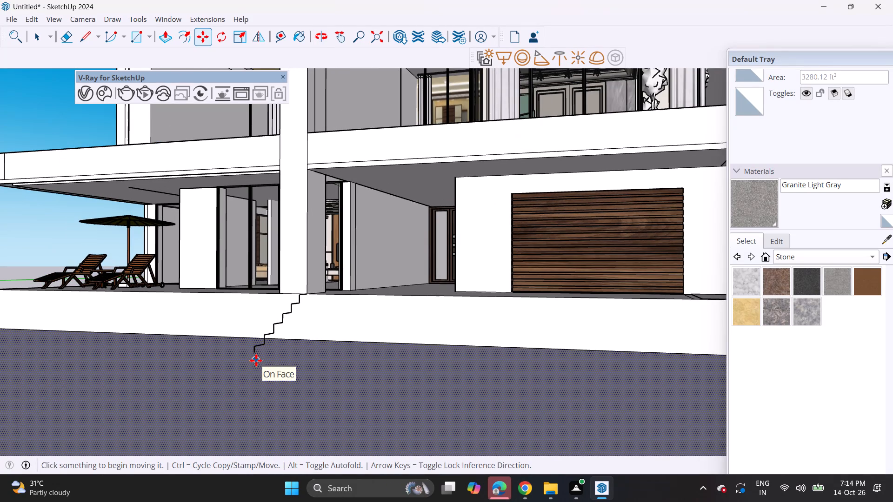
scroll(256, 360, "down", 3)
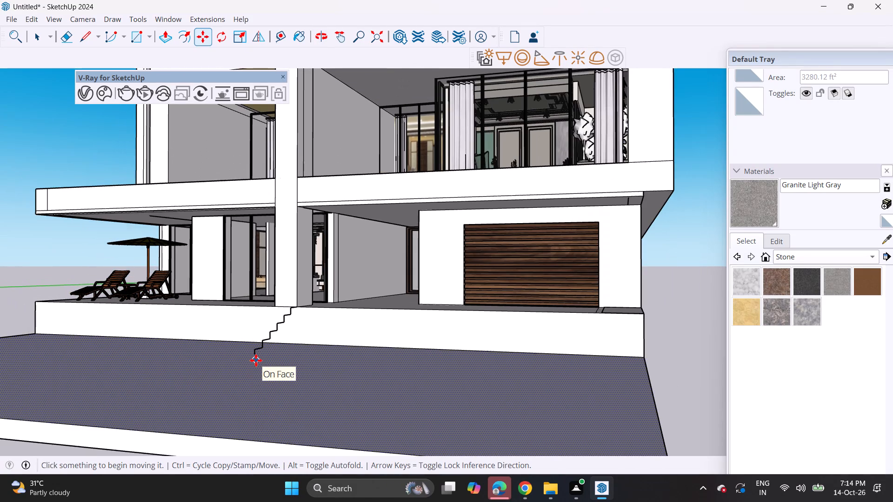
scroll(256, 360, "down", 2)
middle_click_drag(256, 361, 302, 385)
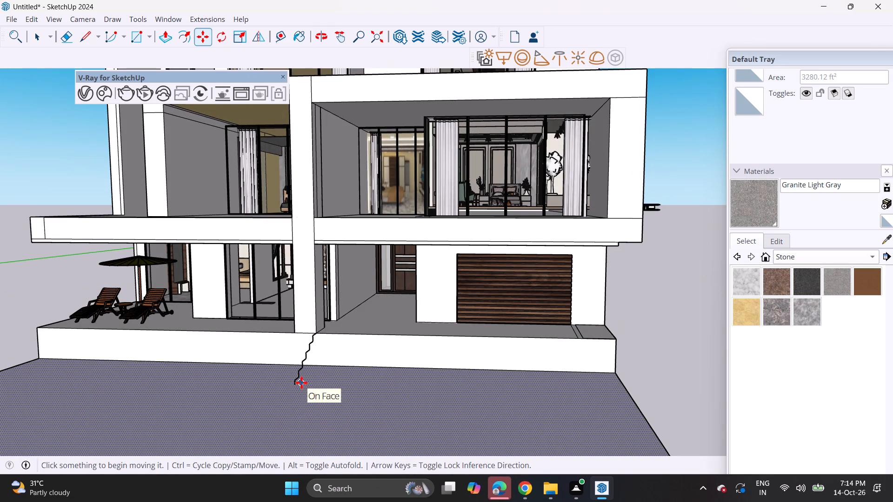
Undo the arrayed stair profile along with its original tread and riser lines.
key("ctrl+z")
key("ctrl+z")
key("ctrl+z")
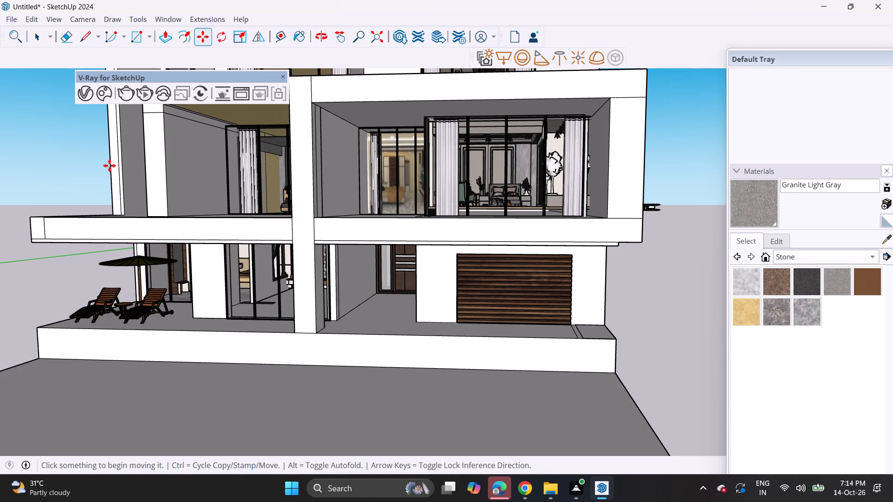
Push/Pull the front yard slab's top face slightly upward against the plinth.
left_click(165, 32)
left_click(243, 405)
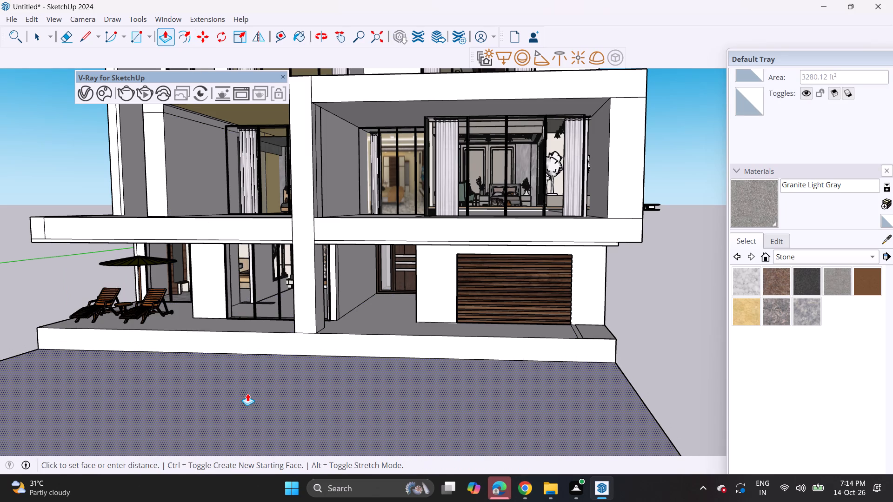
left_click(249, 398)
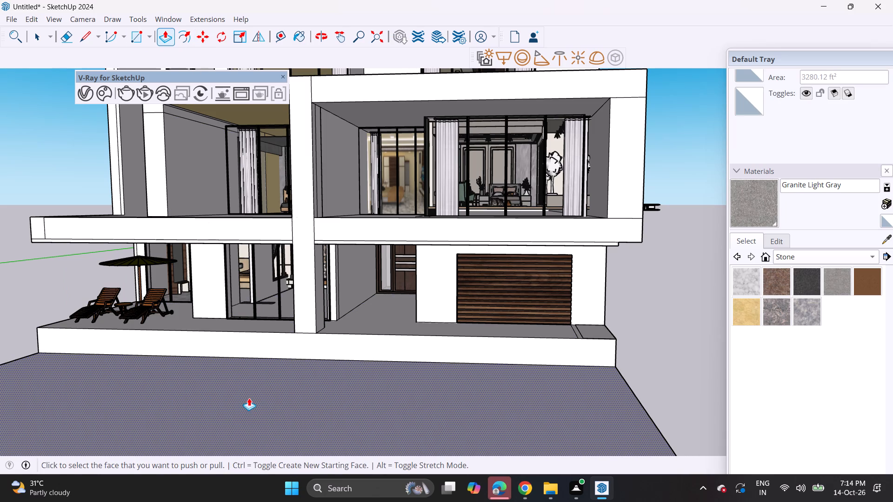
Draw two narrow rectangles of about 90 ft² each on the yard slab, running out from the plinth on either side of the entrance.
left_click(136, 37)
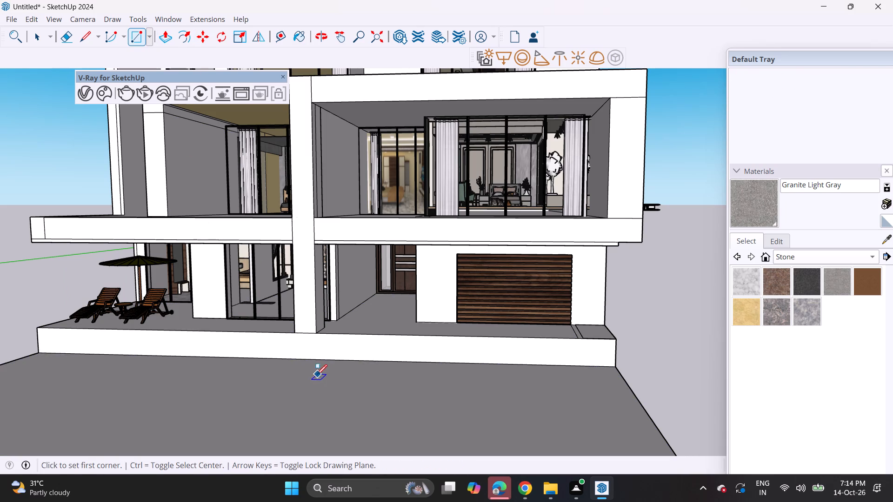
middle_click_drag(307, 370, 352, 364)
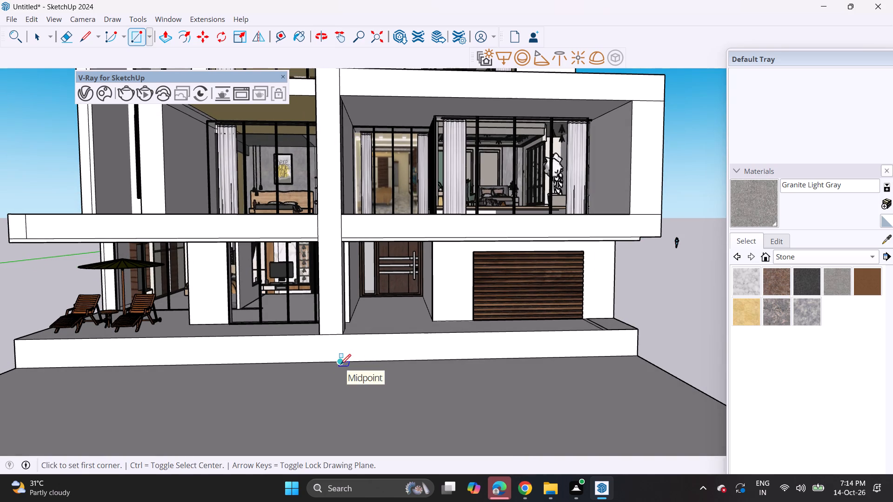
left_click(347, 361)
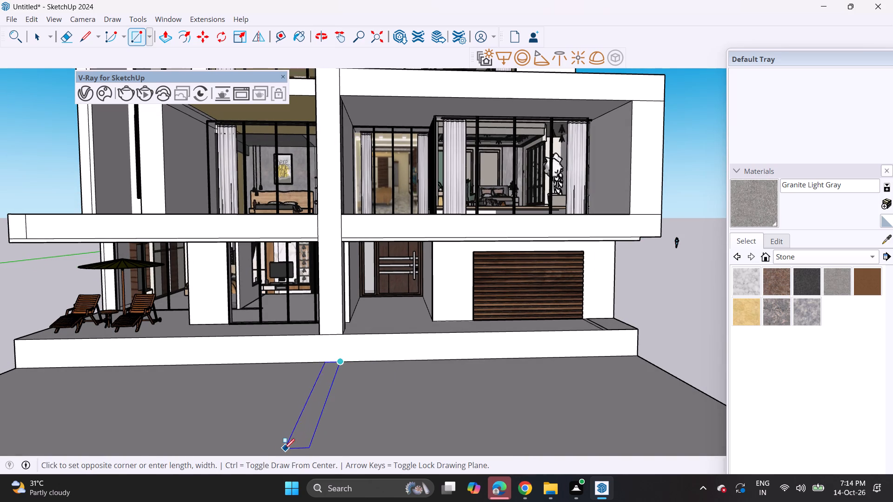
middle_click_drag(283, 436, 309, 335)
middle_click_drag(307, 332, 302, 365)
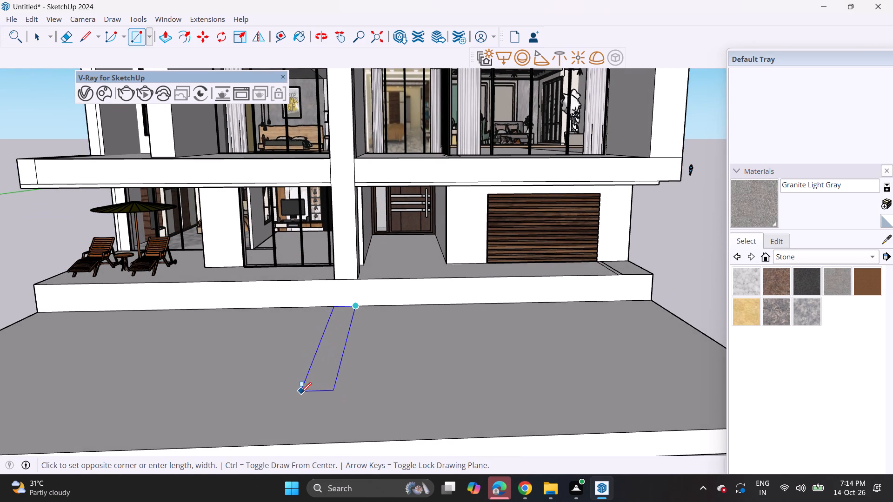
left_click(299, 397)
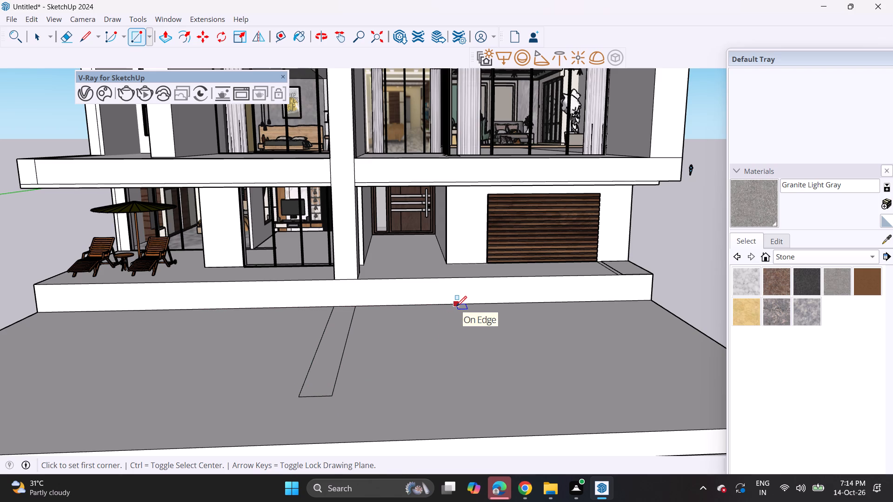
left_click(456, 306)
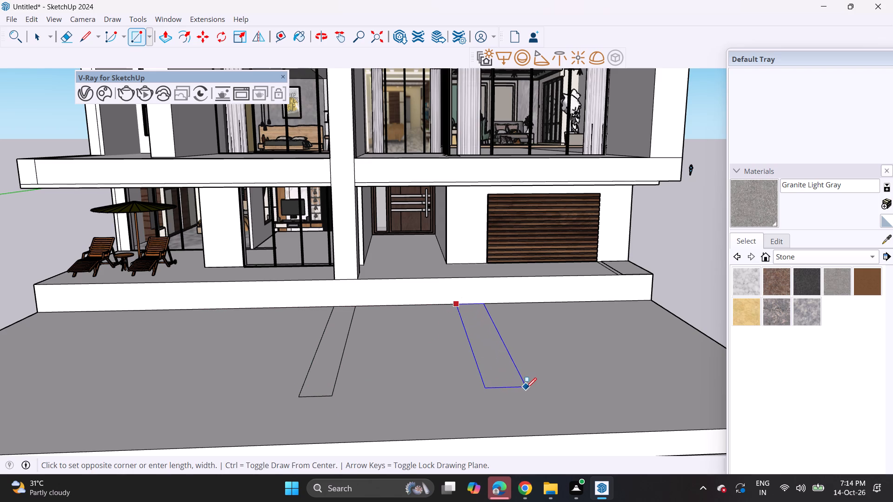
left_click(519, 391)
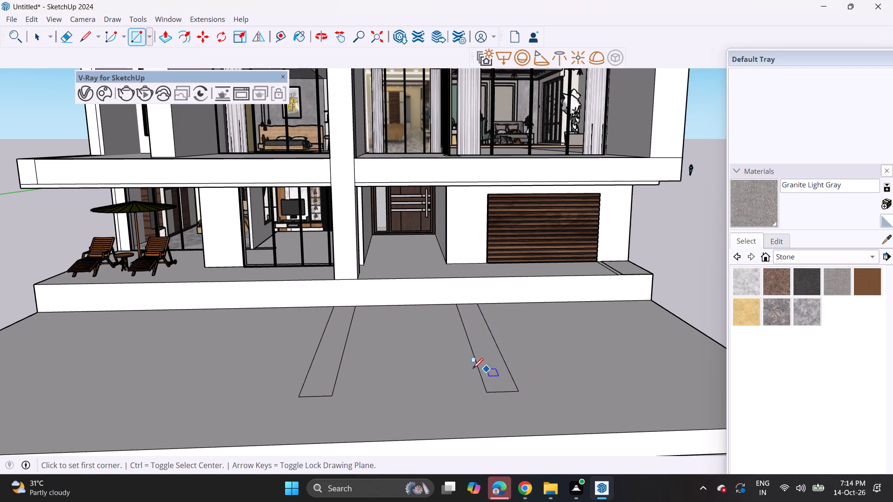
Push/Pull both rectangular strips up to the plinth's top level to form two flanking walls.
key("space")
key("p")
left_click(324, 382)
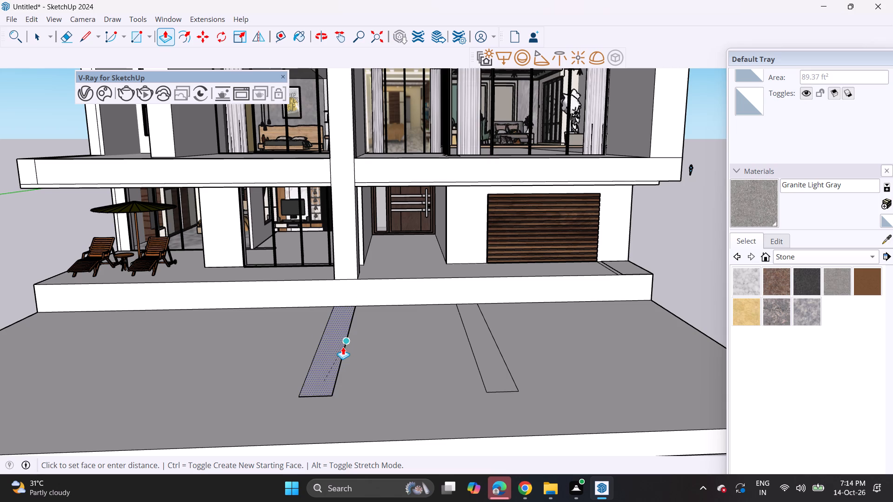
left_click(344, 321)
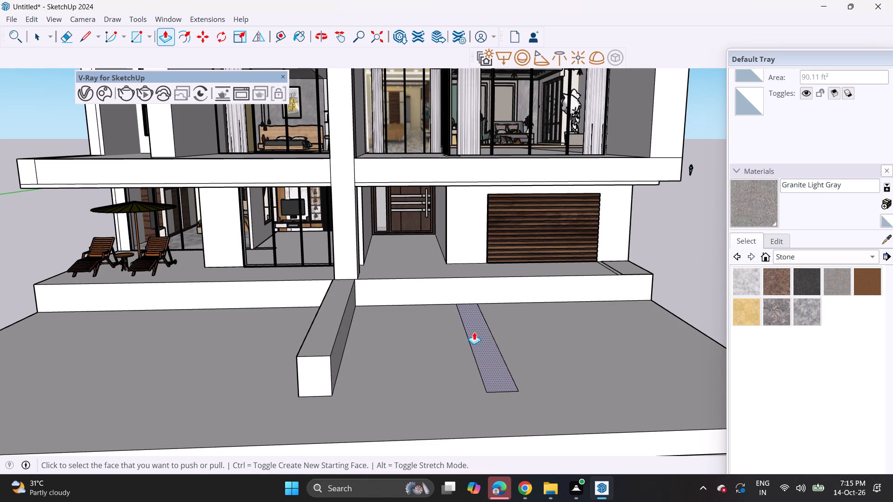
double_click(481, 349)
Divide the front end face of each flanking wall with a horizontal line at mid-height.
middle_click_drag(464, 364, 444, 324)
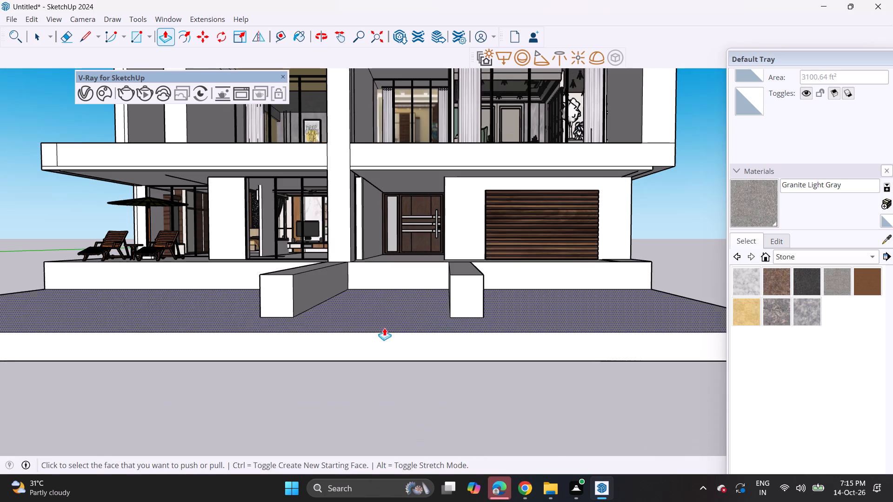
middle_click_drag(290, 296, 296, 340)
scroll(288, 361, "up", 4)
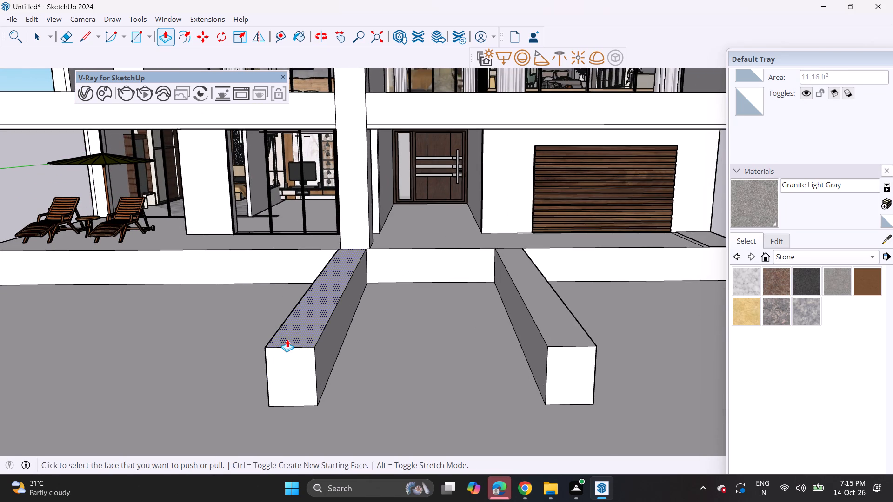
left_click(84, 38)
left_click(269, 376)
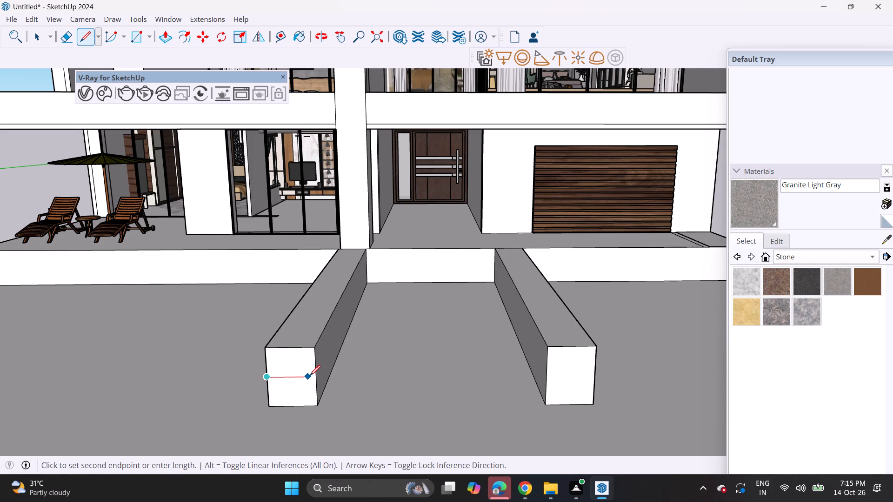
left_click(314, 375)
left_click(550, 378)
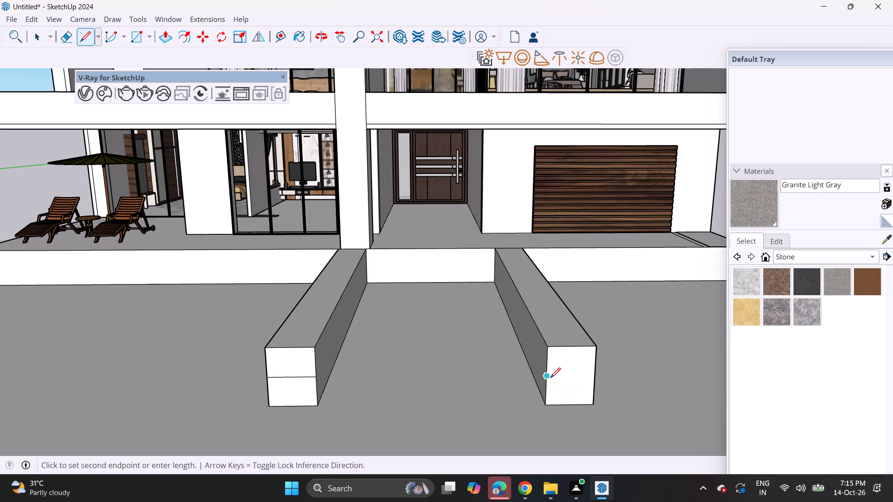
left_click(594, 374)
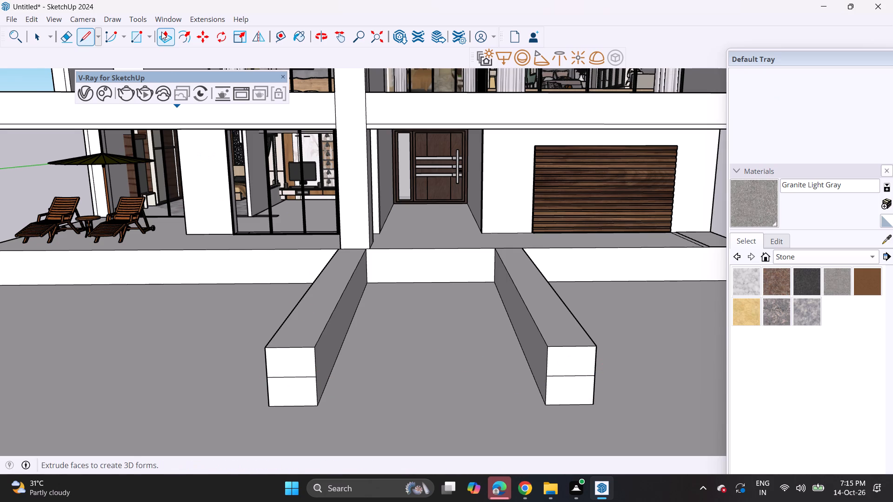
Push/Pull the lower half of each flanking wall's end face forward to form a low step.
left_click(161, 32)
left_click(287, 398)
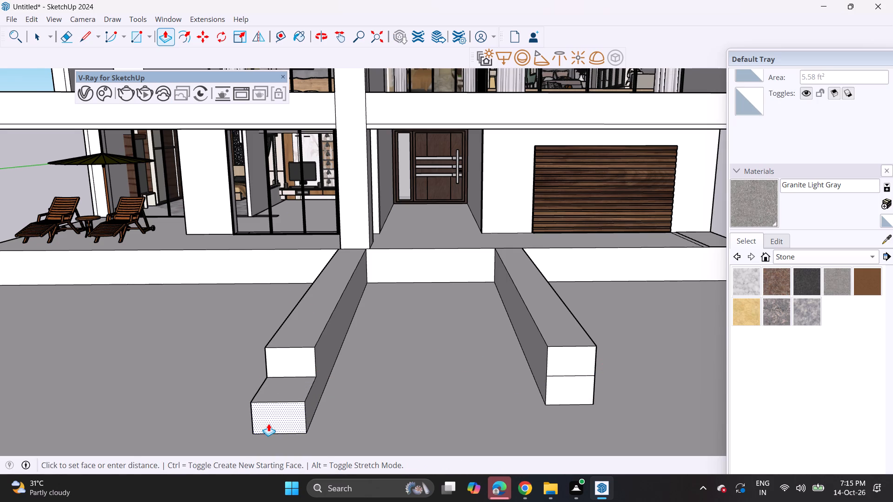
left_click(268, 423)
left_click(567, 387)
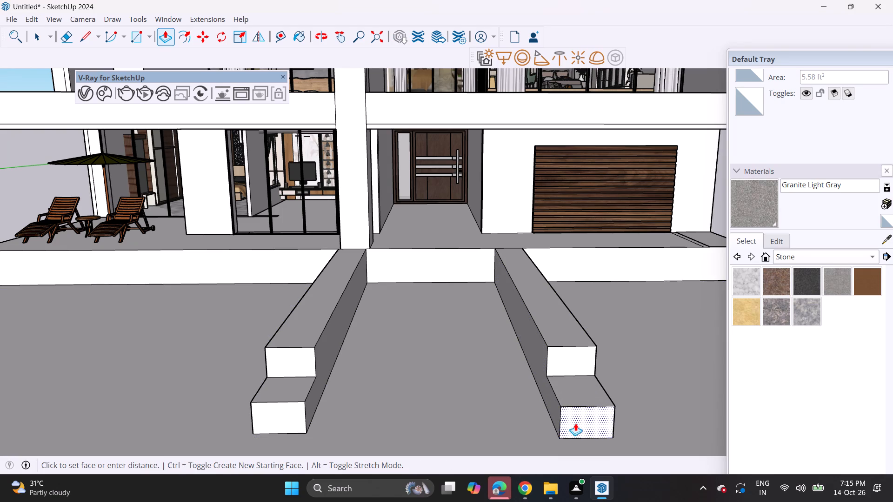
left_click(575, 421)
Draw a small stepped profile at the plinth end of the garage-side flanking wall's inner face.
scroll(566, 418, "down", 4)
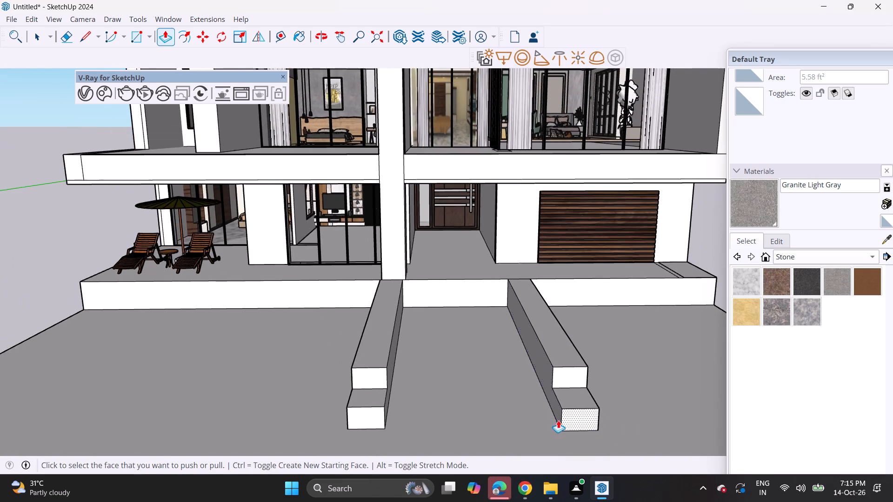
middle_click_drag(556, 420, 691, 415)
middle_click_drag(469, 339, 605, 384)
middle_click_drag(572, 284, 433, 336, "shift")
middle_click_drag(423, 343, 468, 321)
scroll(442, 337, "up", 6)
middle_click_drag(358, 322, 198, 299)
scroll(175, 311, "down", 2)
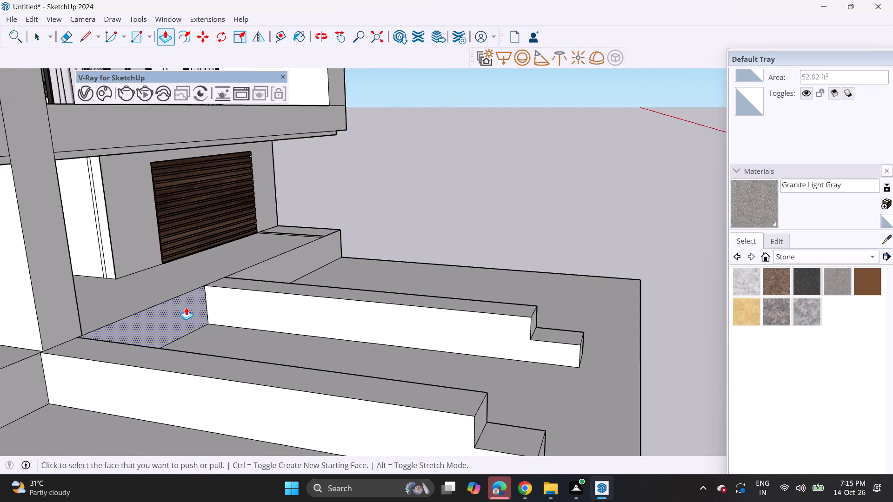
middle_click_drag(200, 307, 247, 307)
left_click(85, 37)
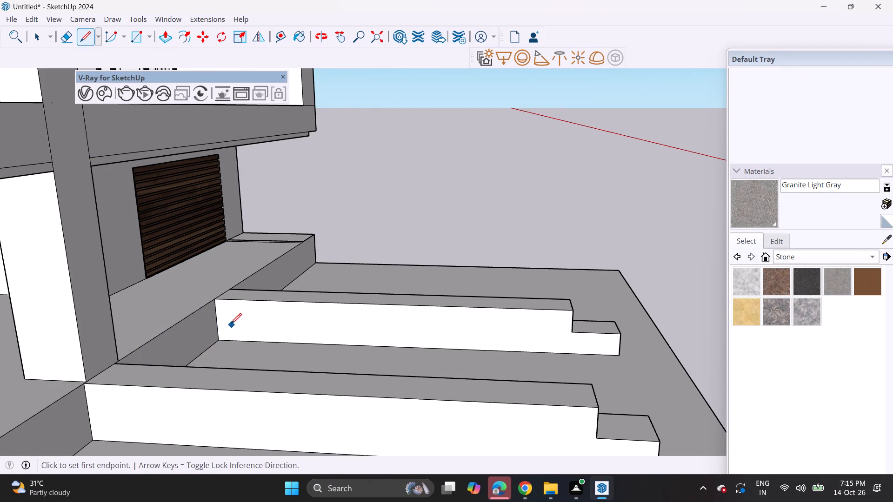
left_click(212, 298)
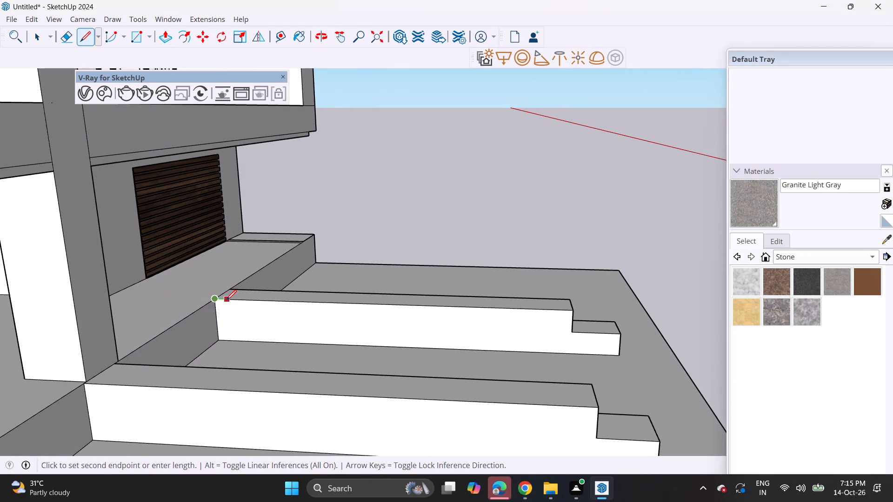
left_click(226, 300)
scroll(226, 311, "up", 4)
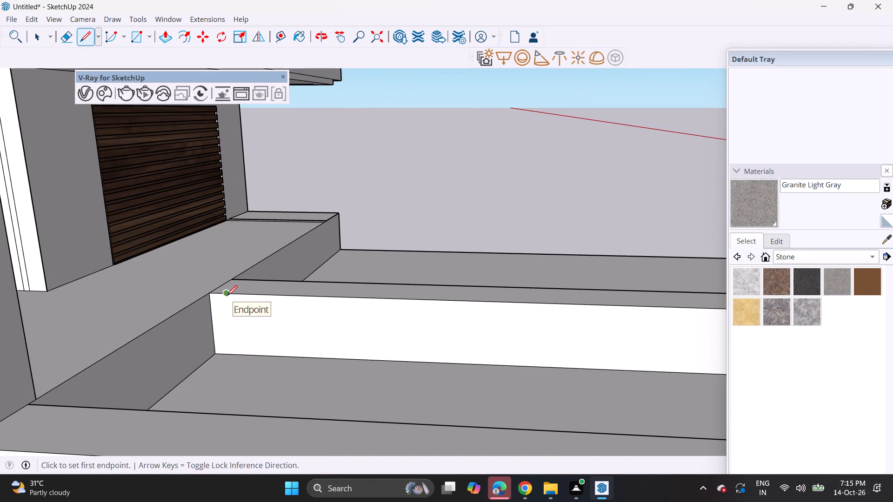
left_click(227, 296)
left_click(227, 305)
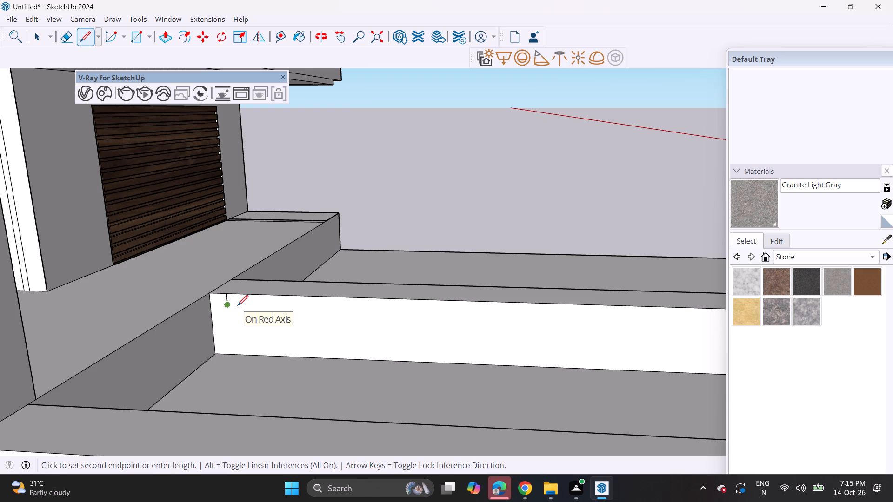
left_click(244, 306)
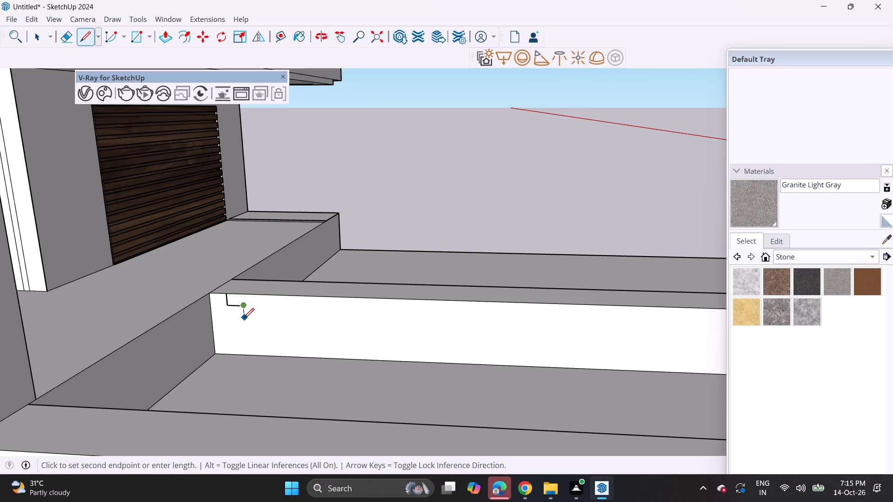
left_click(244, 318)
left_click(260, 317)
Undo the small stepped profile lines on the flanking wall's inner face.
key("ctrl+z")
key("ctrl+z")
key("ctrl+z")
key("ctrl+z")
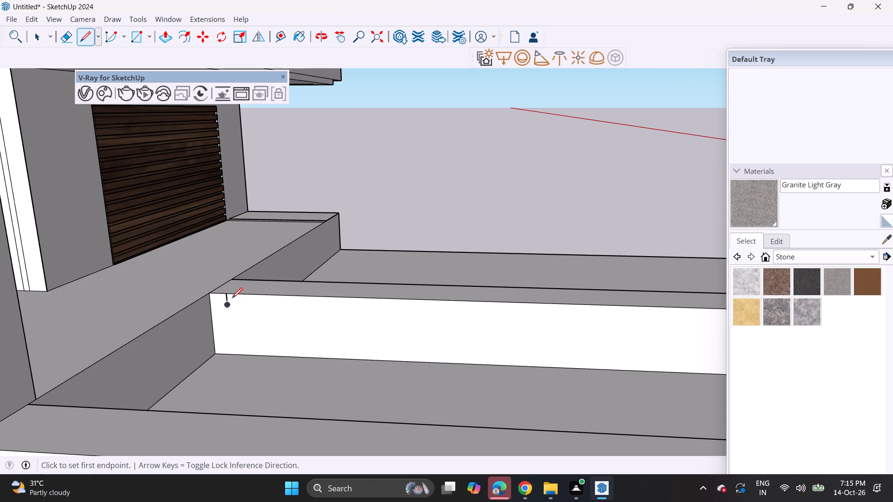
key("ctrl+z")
Mark a deeper first tread along the garage-side flanking wall's inner top edge and draw the first riser down from it.
left_click(210, 294)
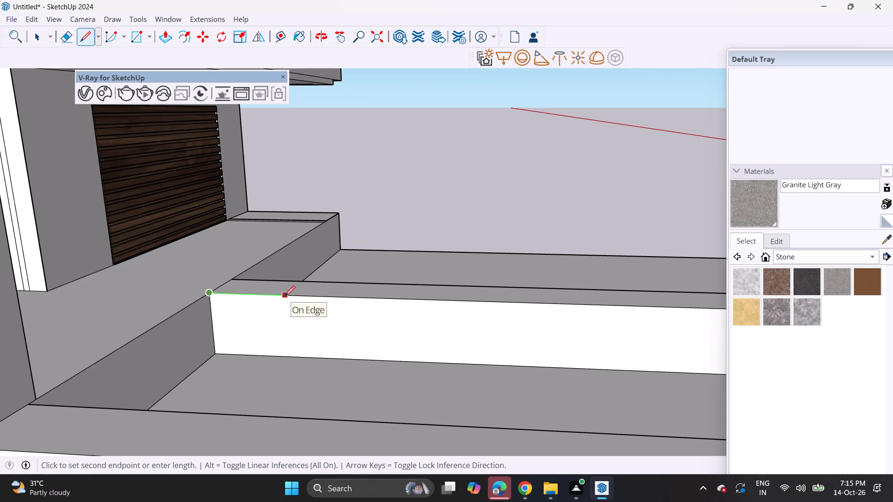
left_click(279, 300)
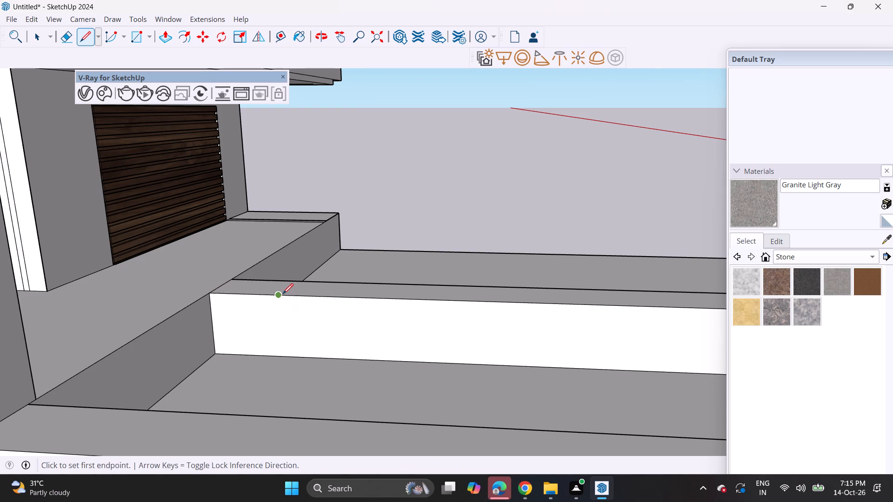
left_click(283, 294)
left_click(282, 316)
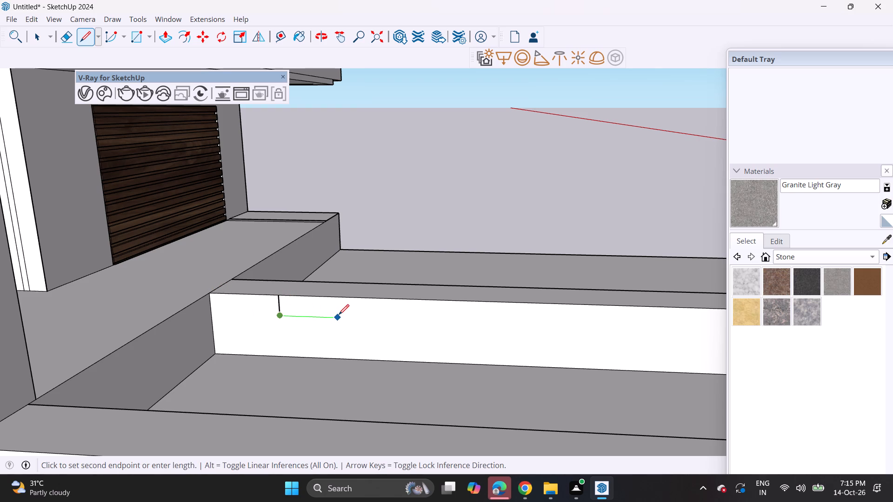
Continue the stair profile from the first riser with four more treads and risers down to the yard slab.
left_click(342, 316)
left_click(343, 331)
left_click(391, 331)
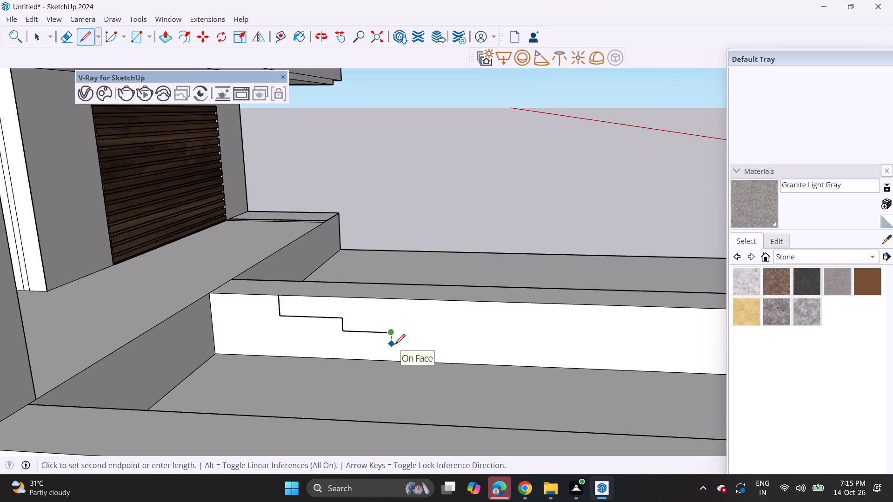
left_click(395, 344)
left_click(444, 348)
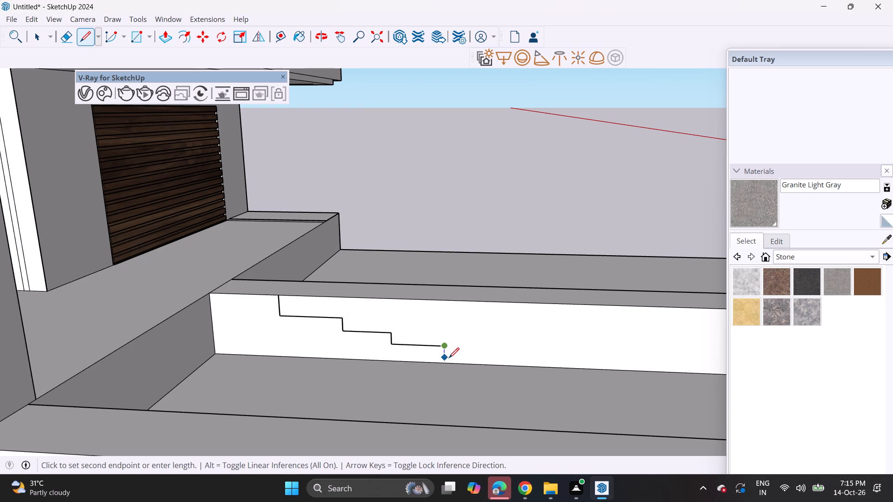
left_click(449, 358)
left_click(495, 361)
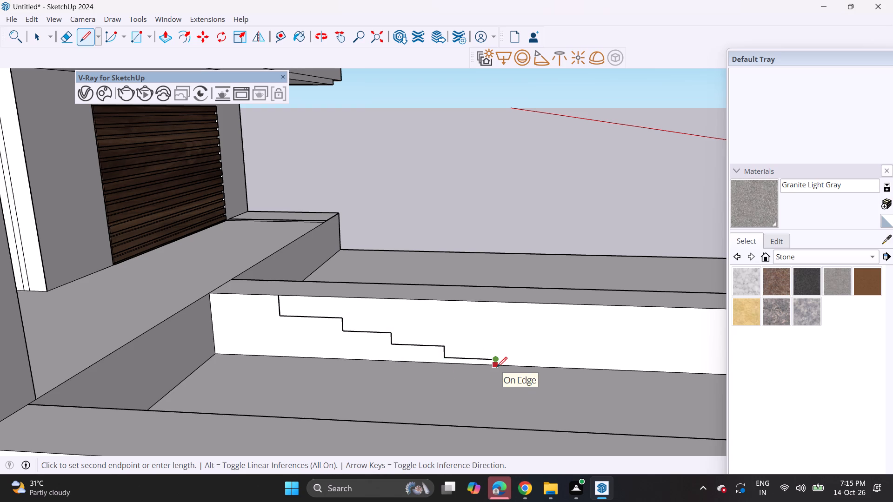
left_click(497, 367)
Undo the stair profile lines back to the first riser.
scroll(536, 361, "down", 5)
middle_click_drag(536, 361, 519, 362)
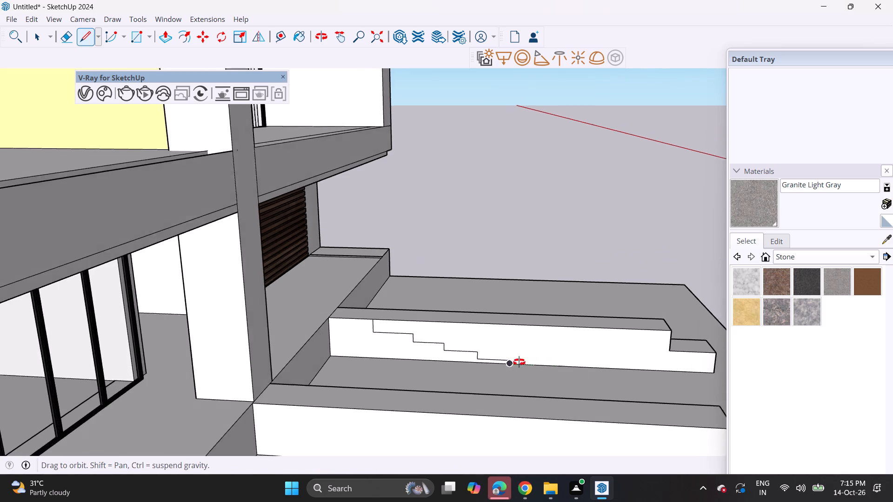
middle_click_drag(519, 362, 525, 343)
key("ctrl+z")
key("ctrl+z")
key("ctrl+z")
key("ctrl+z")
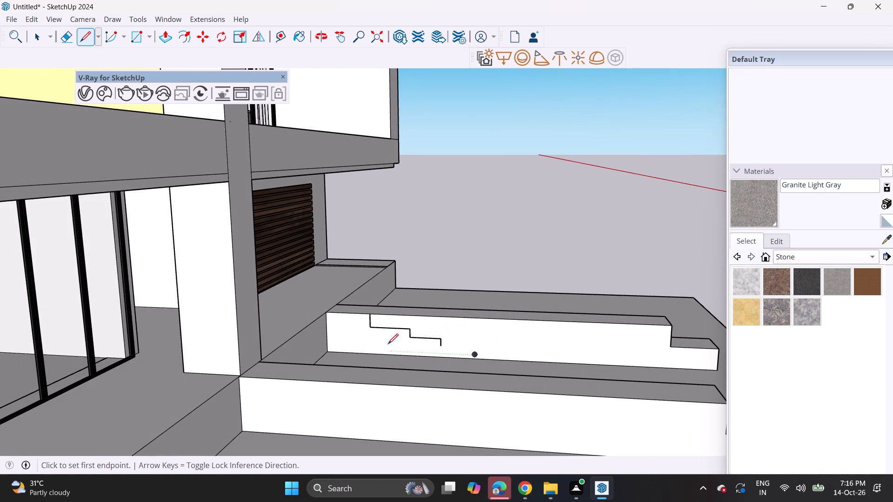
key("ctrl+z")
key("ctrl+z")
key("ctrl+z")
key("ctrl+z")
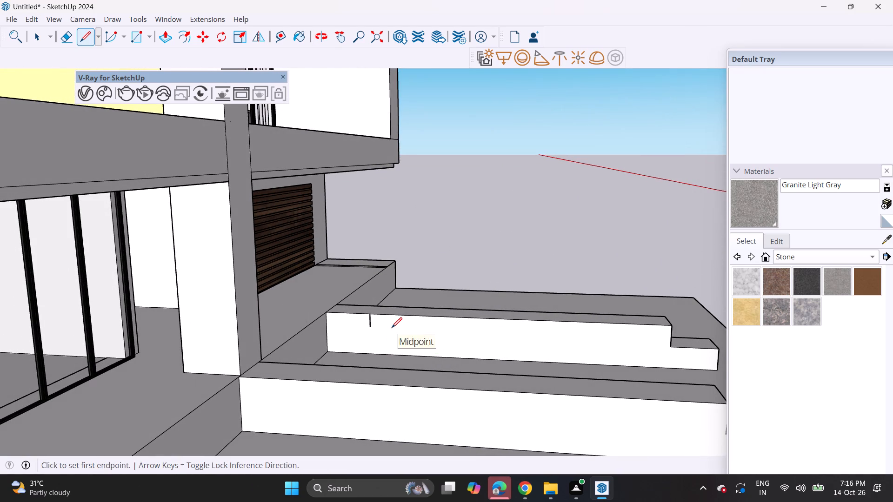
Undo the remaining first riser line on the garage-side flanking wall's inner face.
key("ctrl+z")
Draw a stair profile down the garage-side flanking wall's inner face, starting with a deeper first tread and continuing to the fourth riser.
left_click(329, 314)
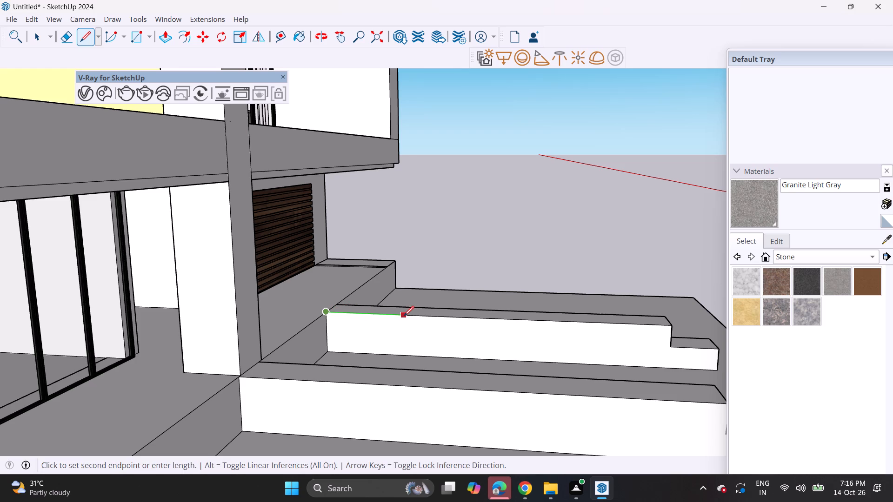
left_click(392, 316)
left_click(395, 318)
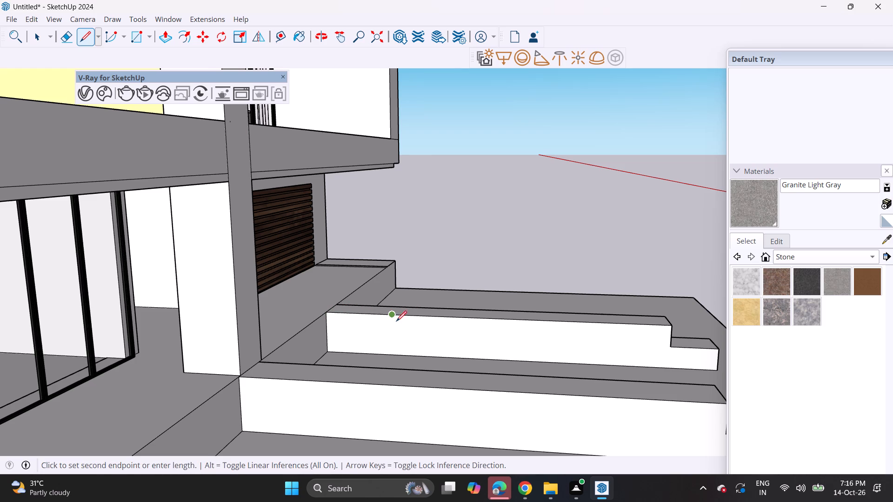
left_click(396, 326)
left_click(452, 330)
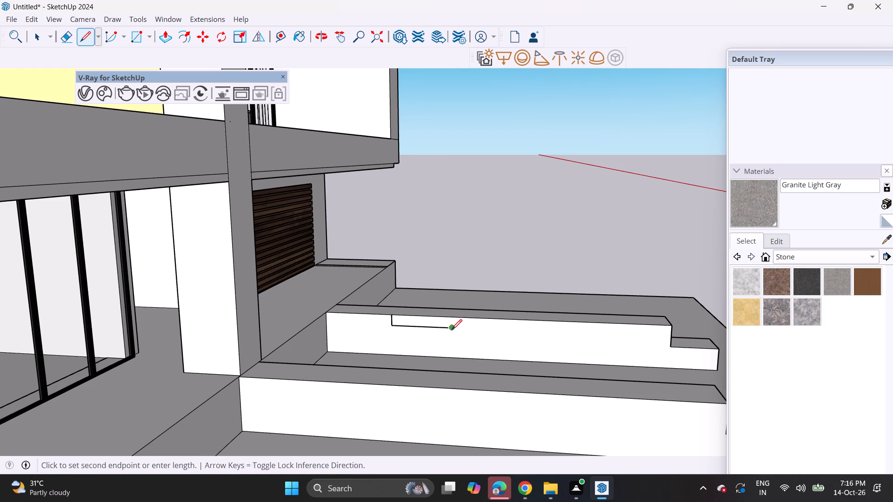
left_click(453, 342)
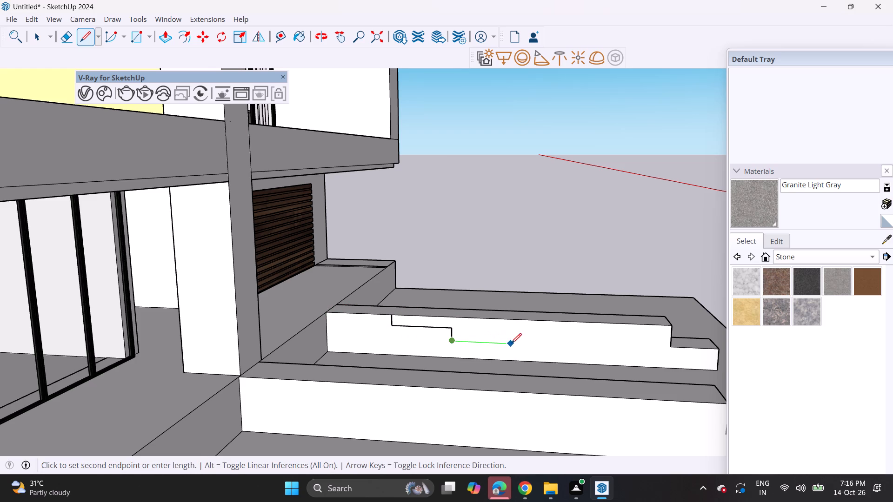
left_click(503, 347)
scroll(505, 354, "up", 6)
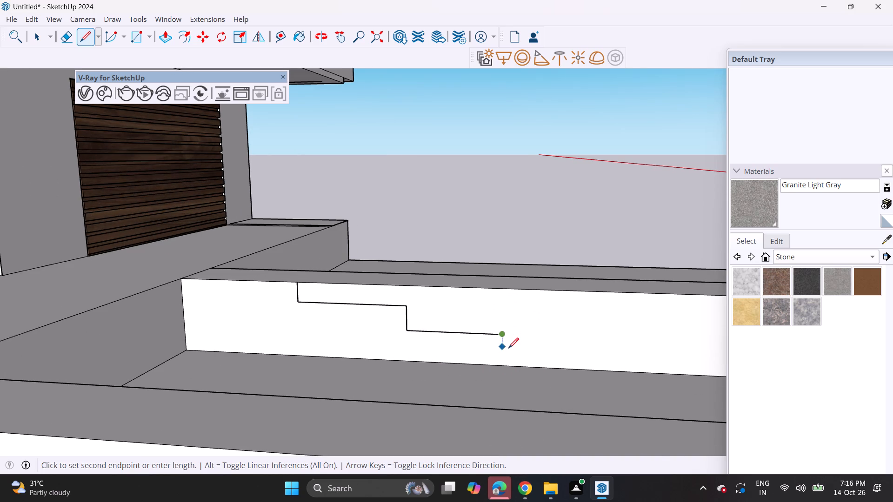
left_click(511, 349)
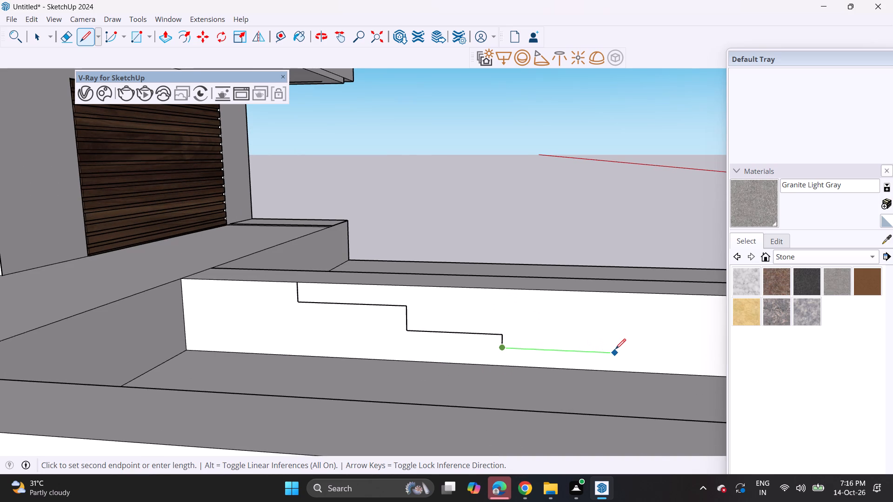
left_click(618, 349)
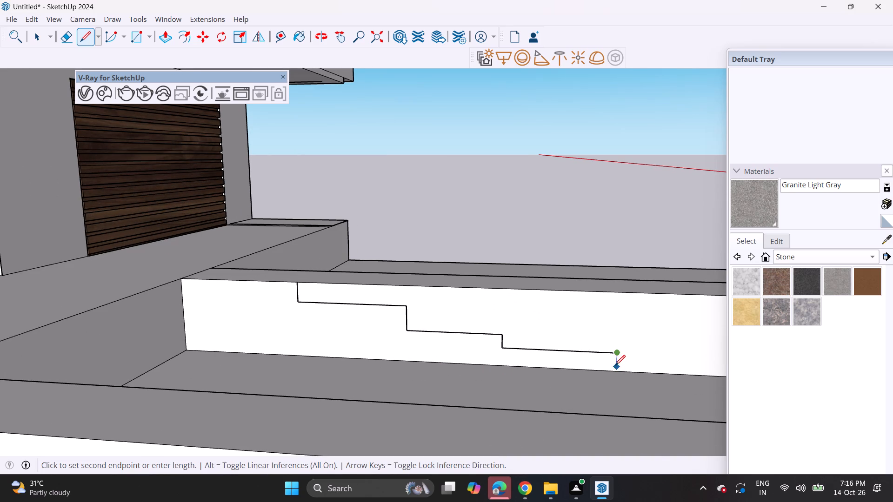
left_click(613, 362)
Continue the stair profile with a longer fifth tread, its riser, and a sixth tread and riser ending at the yard slab.
scroll(654, 360, "down", 3)
middle_click_drag(654, 360, 481, 342, "shift")
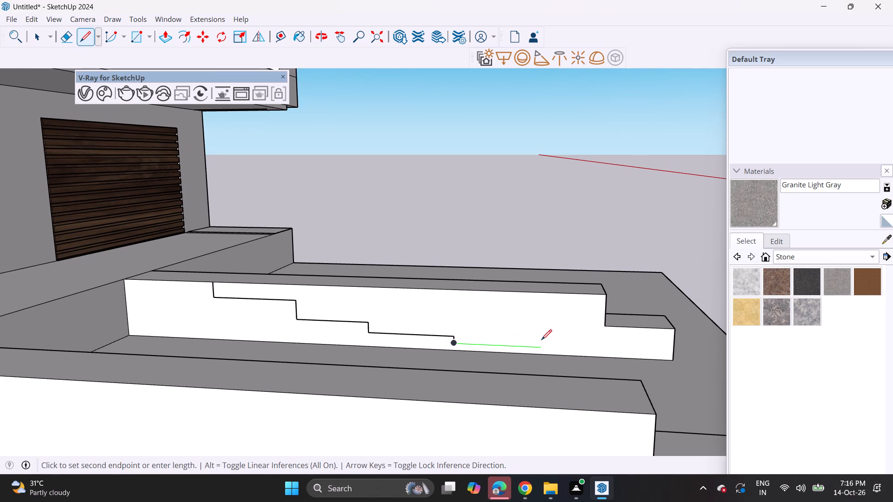
left_click(541, 340)
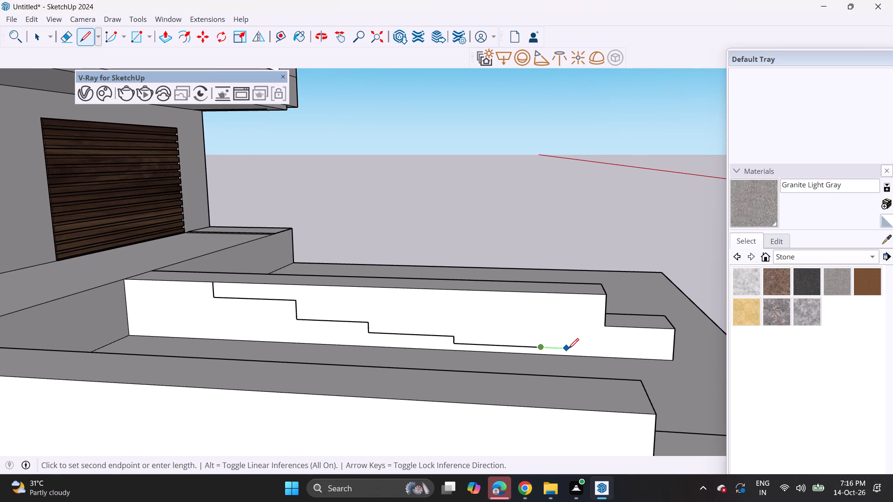
left_click(569, 349)
scroll(568, 354, "up", 10)
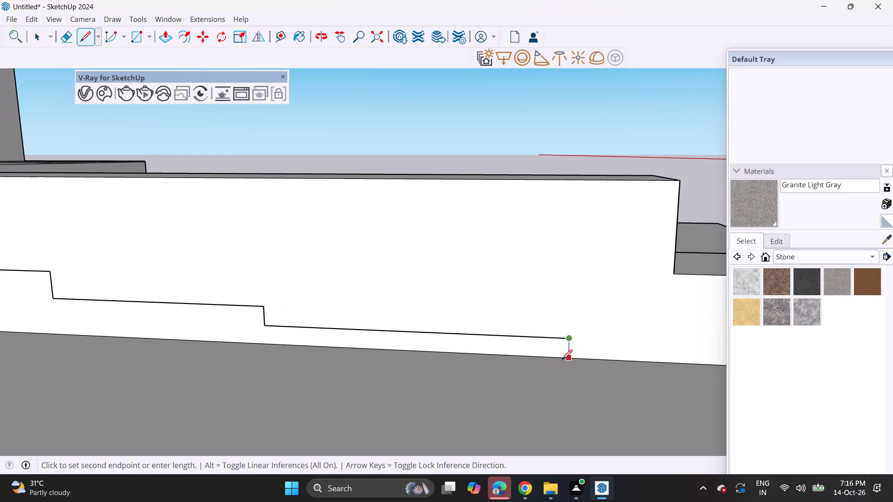
left_click(564, 348)
scroll(604, 347, "down", 4)
middle_click_drag(604, 347, 476, 346, "shift")
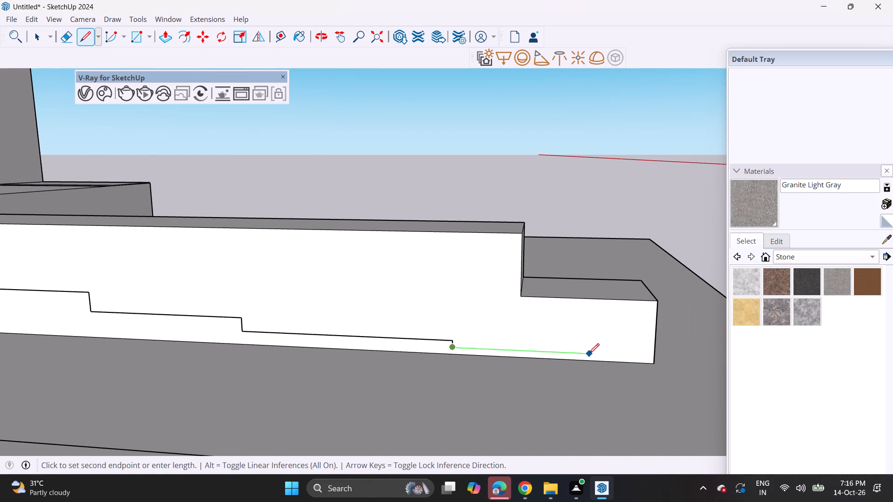
left_click(589, 354)
left_click(588, 363)
Push/Pull the wall face above the stair profile or the stepped profile itself across to the opposite flanking wall, forming the entrance steps.
scroll(565, 359, "down", 5)
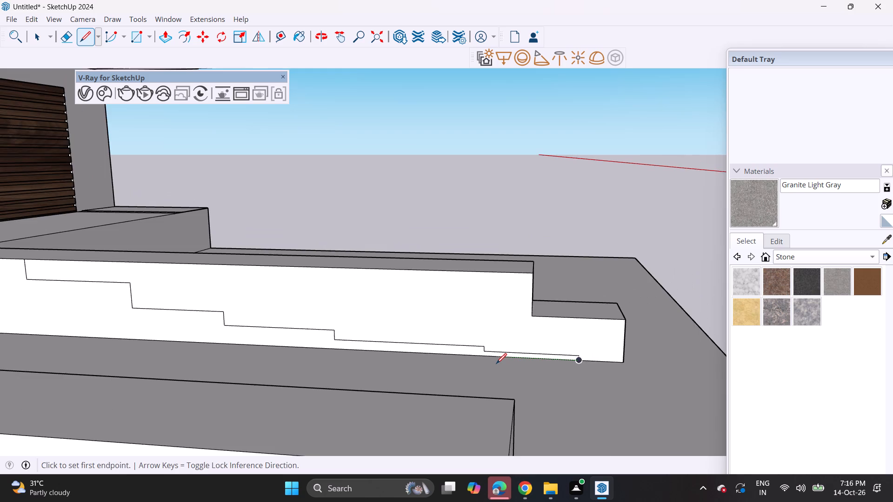
scroll(496, 363, "down", 2)
middle_click_drag(485, 366, 340, 375)
left_click(168, 40)
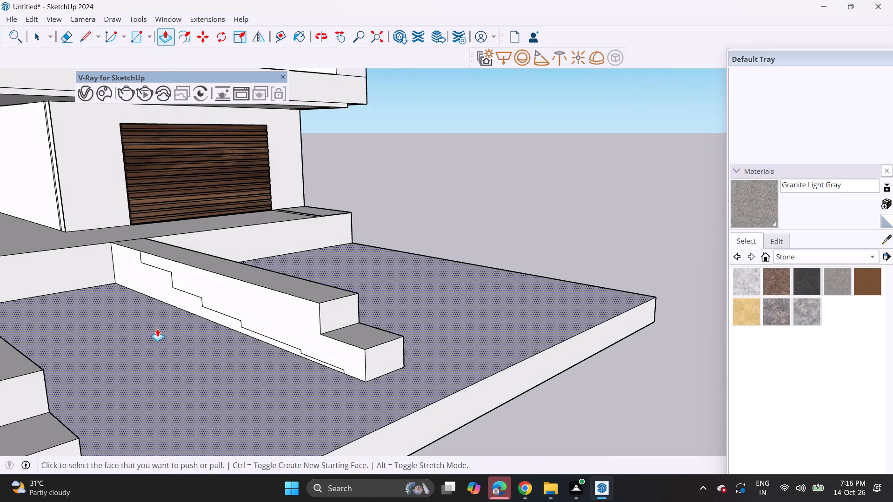
left_click(164, 293)
scroll(128, 334, "down", 3)
middle_click_drag(111, 338, 30, 340)
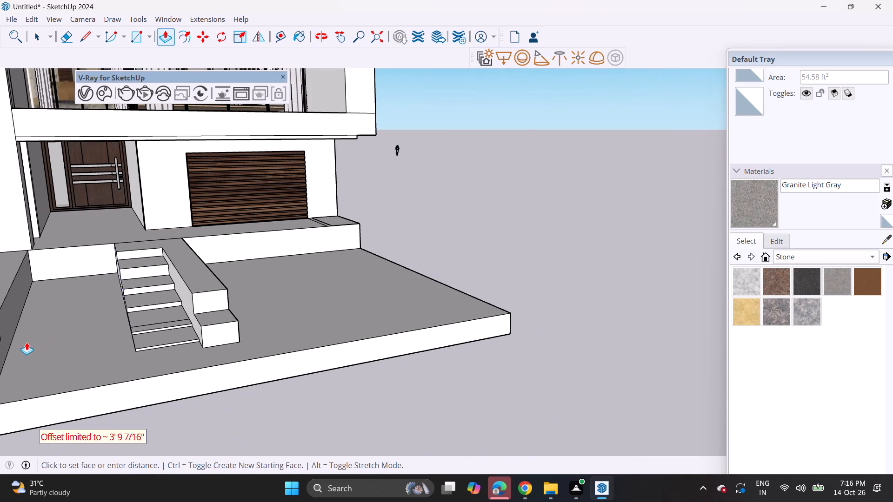
left_click(5, 332)
Lower the yard slab's top face with Push/Pull so the bottom step gets a taller riser.
middle_click_drag(124, 318, 276, 370, "shift")
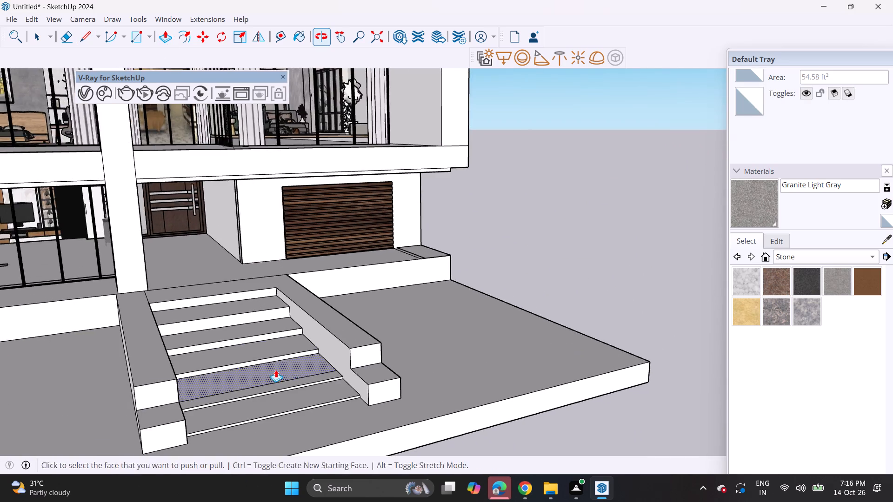
middle_click_drag(276, 370, 272, 370, "shift")
middle_click_drag(287, 371, 202, 301)
middle_click_drag(201, 299, 307, 396)
scroll(268, 367, "down", 4)
middle_click_drag(280, 367, 330, 384, "shift")
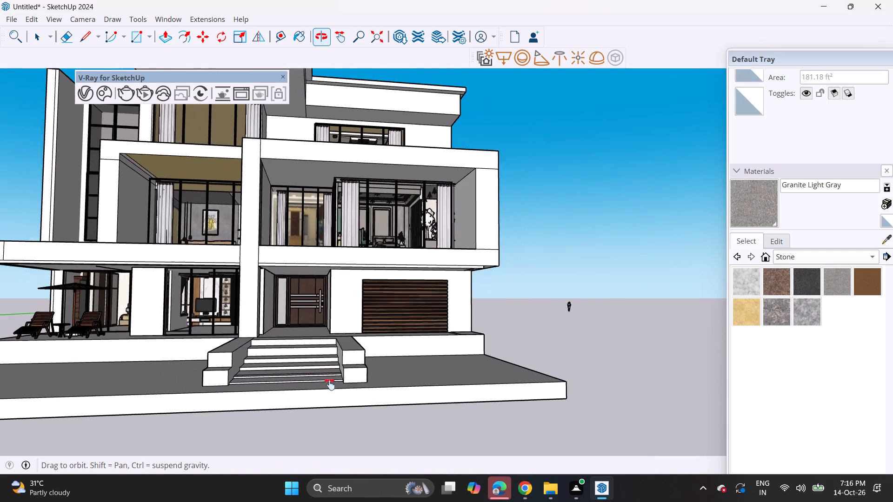
middle_click_drag(330, 384, 345, 392, "shift")
left_click(345, 406)
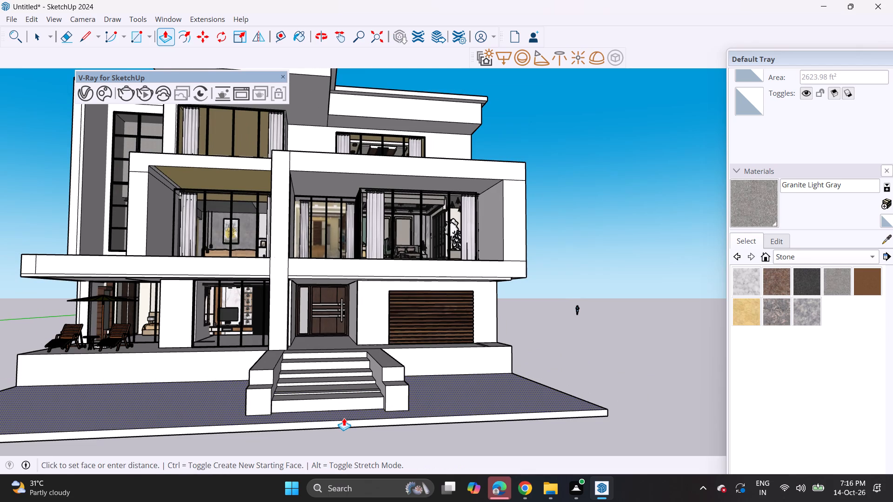
left_click(344, 418)
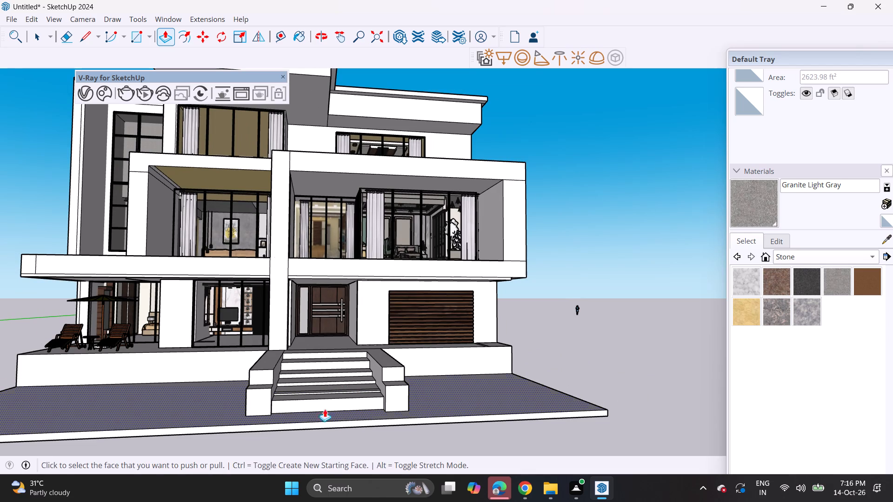
Erase the stray line running across the tread above the bottom step.
middle_click_drag(323, 405, 445, 431)
middle_click_drag(466, 419, 348, 325, "shift")
middle_click_drag(346, 334, 369, 379)
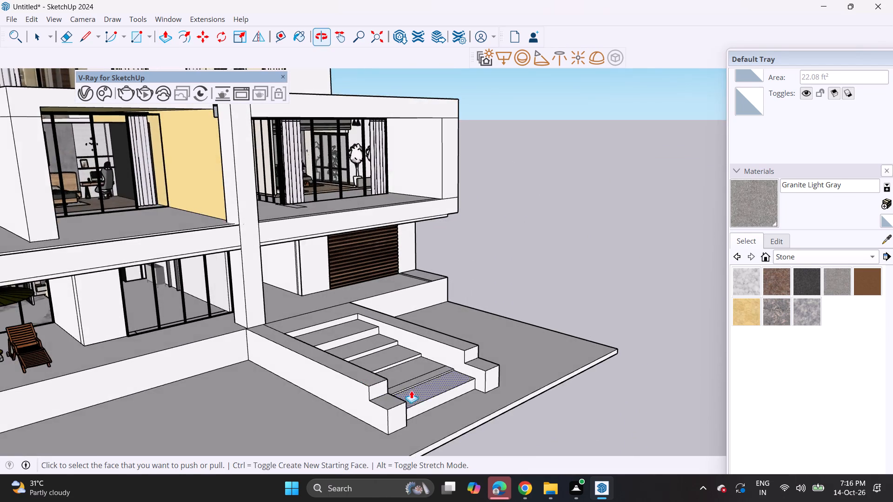
scroll(417, 391, "up", 8)
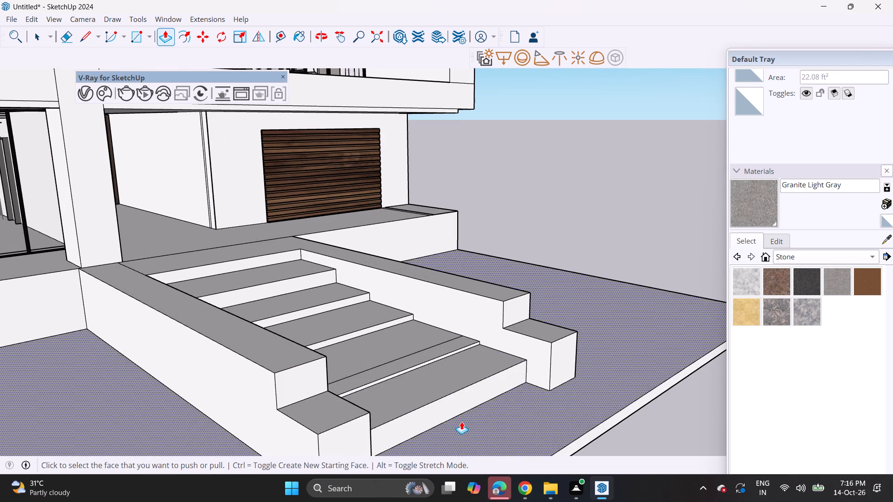
middle_click_drag(461, 422, 353, 460)
scroll(332, 391, "up", 1)
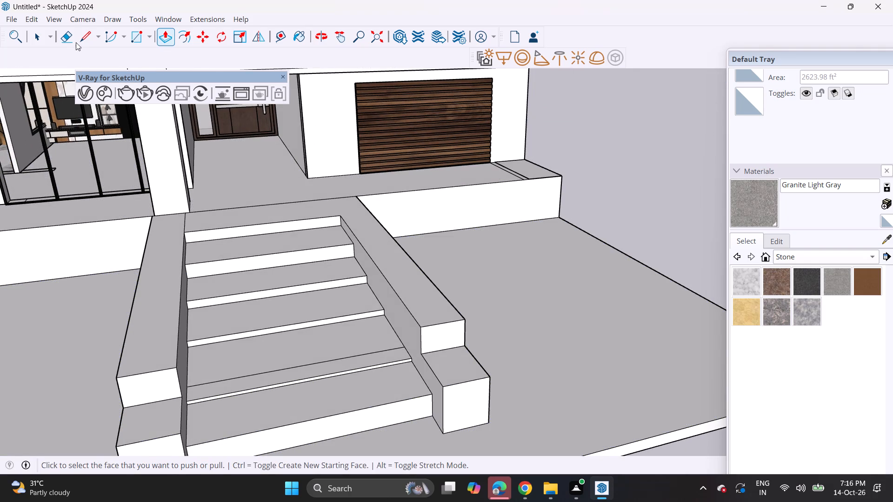
left_click_drag(70, 40, 81, 47)
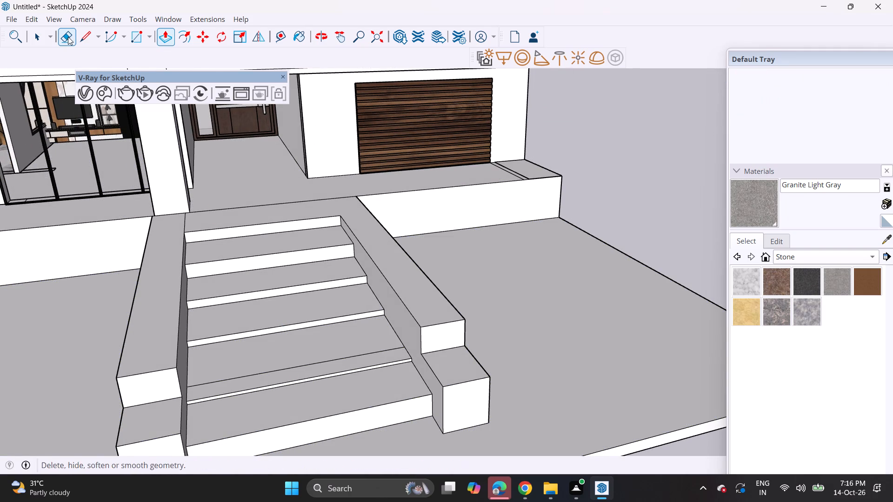
left_click_drag(68, 37, 73, 39)
left_click(260, 376)
left_click(262, 372)
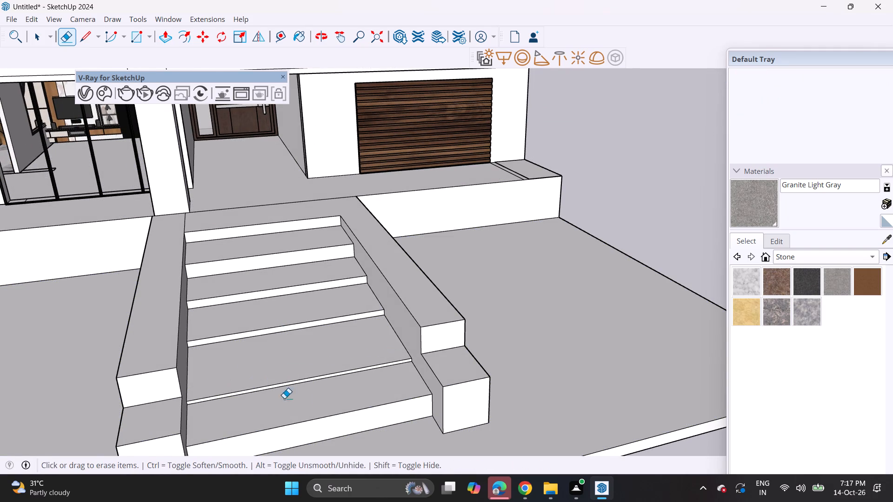
Lower the bottom step's tread slightly with Push/Pull to even out the two lowest riser heights.
middle_click_drag(306, 402, 287, 344)
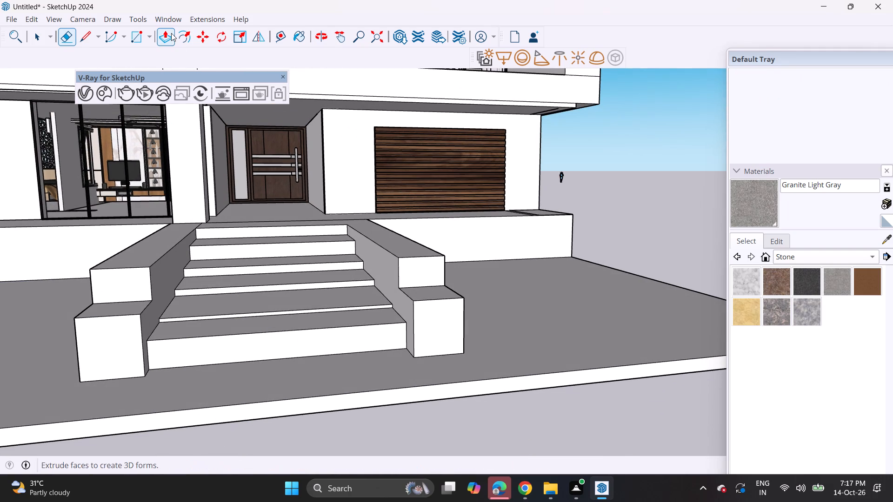
left_click(171, 33)
left_click(314, 317)
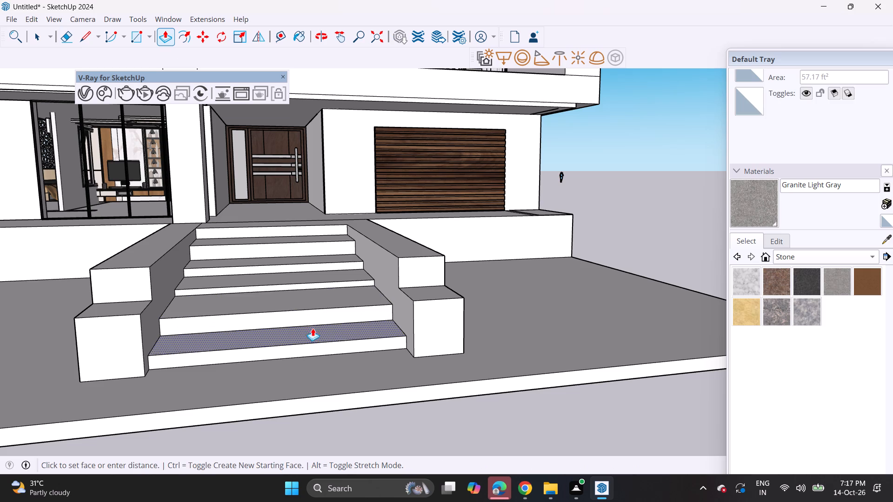
left_click(313, 324)
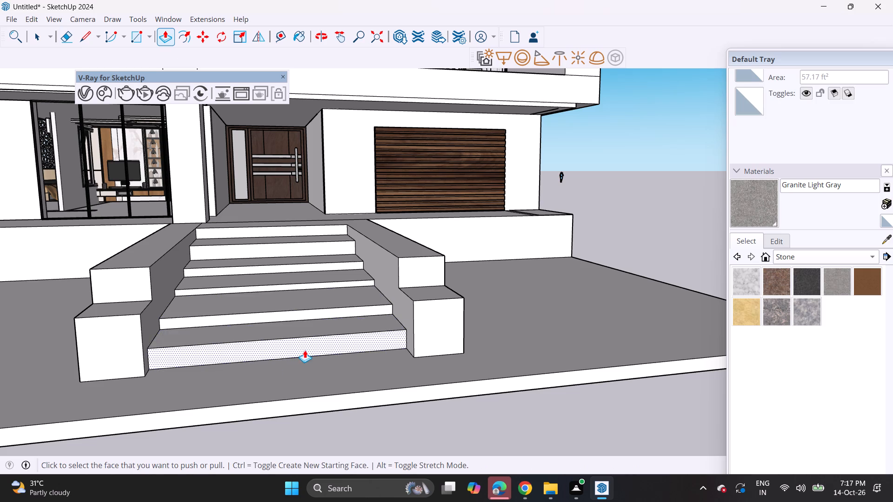
Draw a horizontal line across the bottom riser at mid-height, from one flanking wall to the other.
middle_click_drag(307, 350, 351, 369)
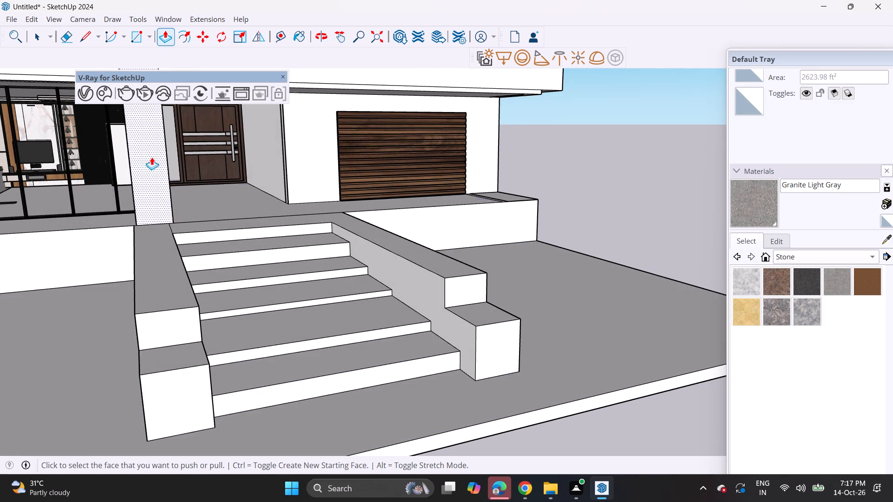
left_click(86, 33)
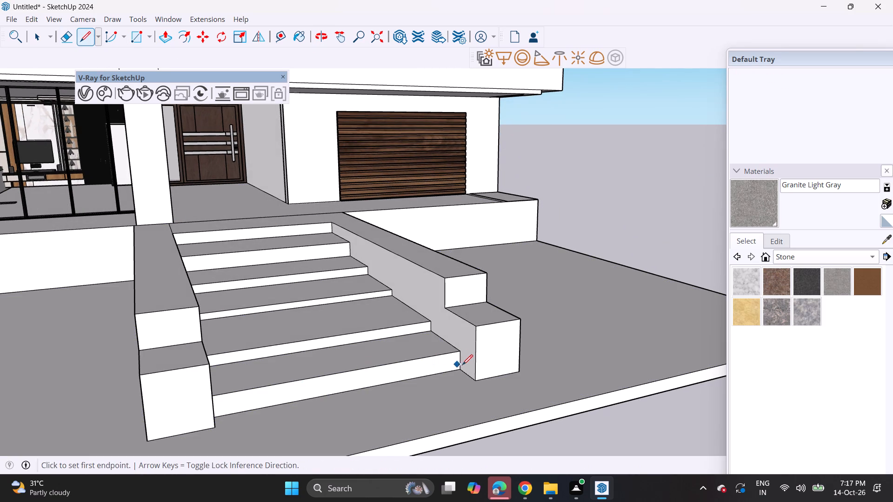
left_click(463, 362)
middle_click_drag(299, 399, 243, 401)
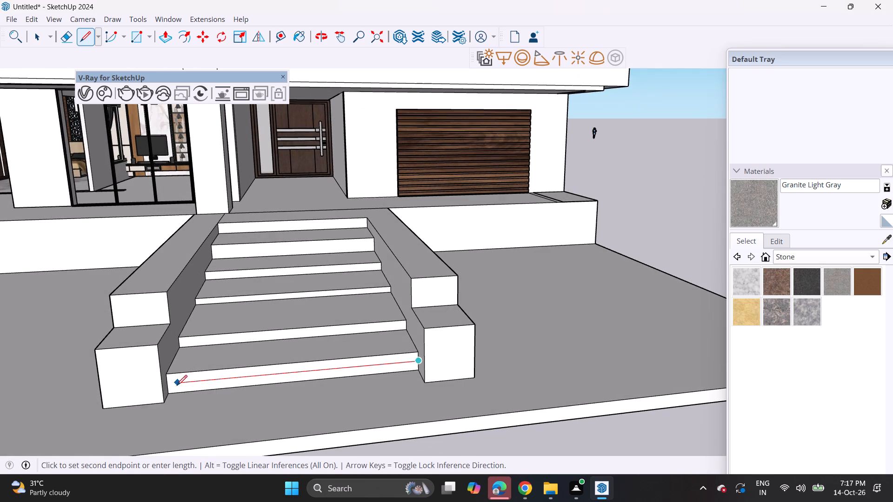
left_click(171, 385)
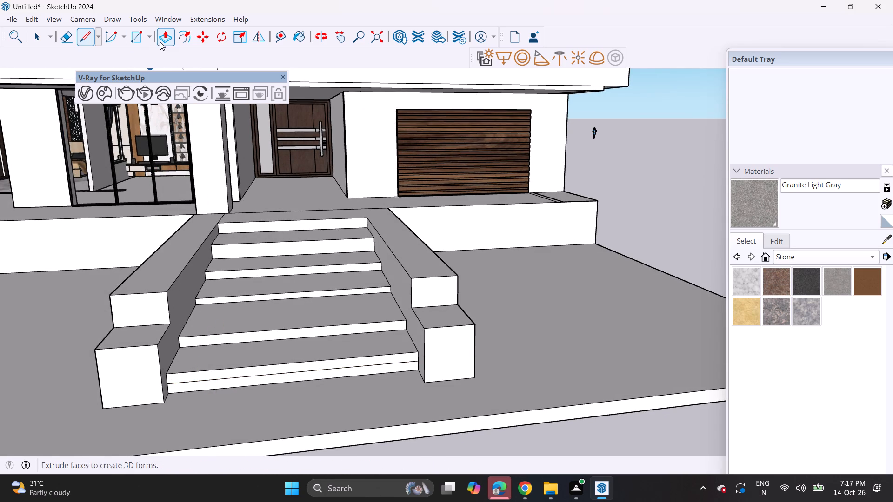
Pull the lower half of the bottom riser outward with Push/Pull to form an additional entrance step beyond the flanking walls.
left_click_drag(160, 42, 170, 47)
left_click_drag(162, 40, 169, 45)
left_click_drag(169, 45, 167, 42)
left_click(226, 383)
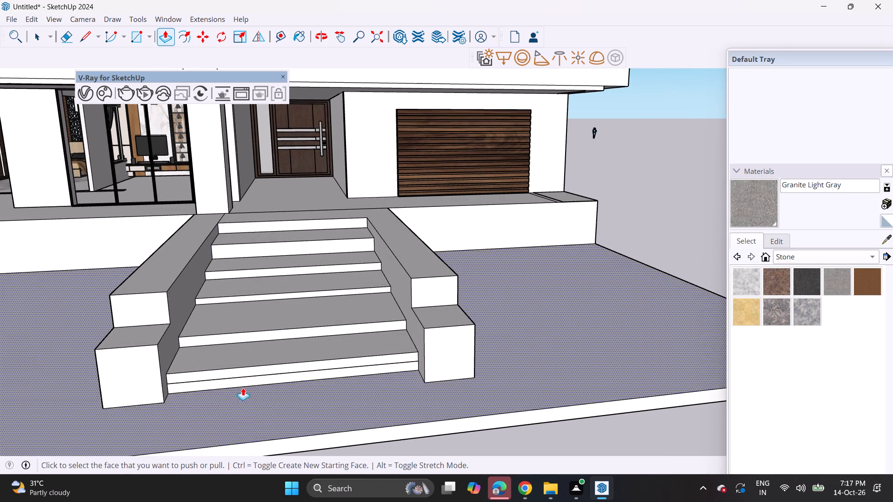
left_click(244, 383)
left_click(236, 413)
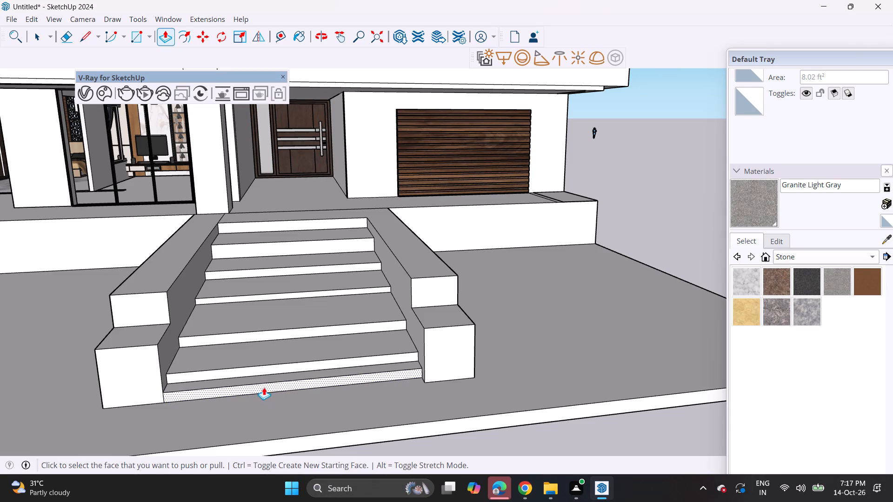
left_click(260, 390)
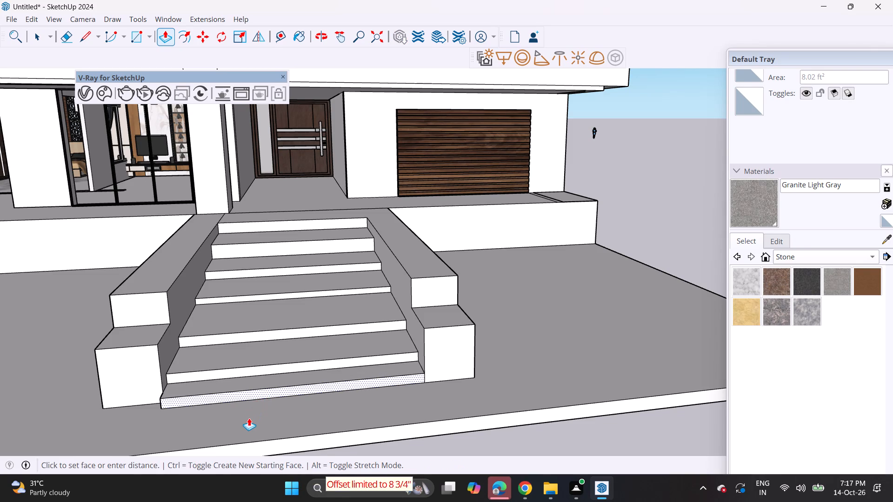
left_click(242, 424)
left_click(261, 394)
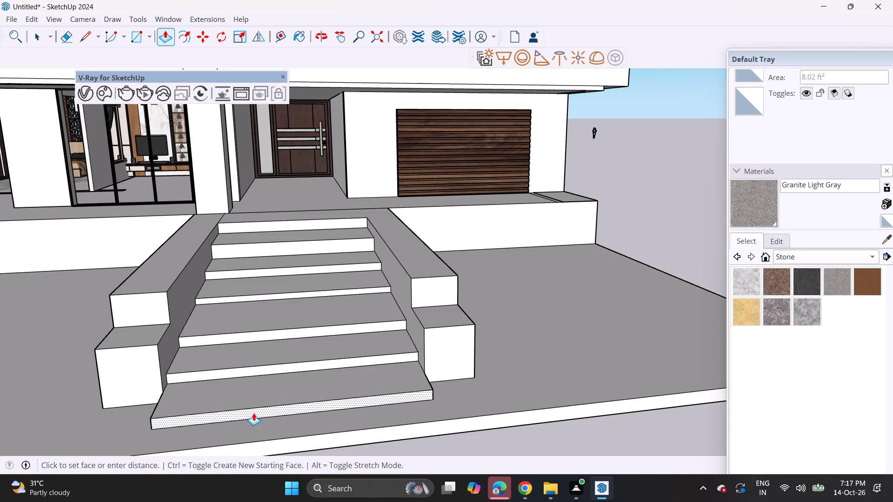
left_click(253, 413)
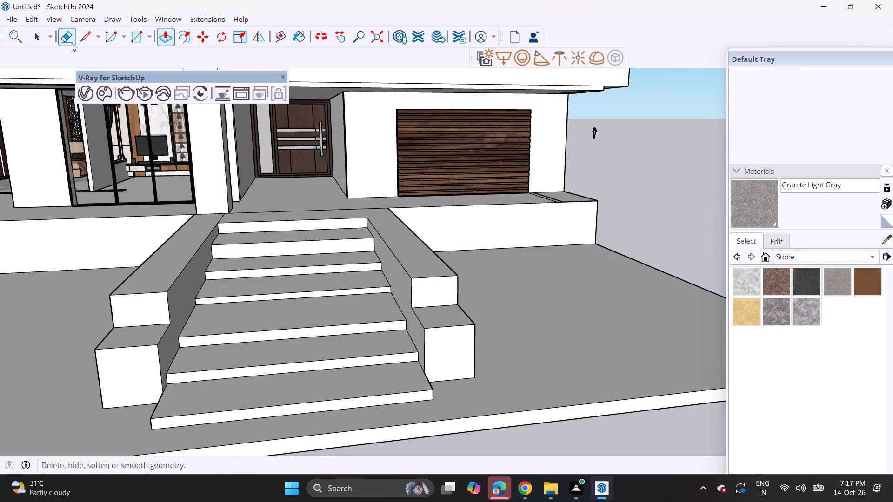
Draw a line across the new bottom step's riser at mid-height, from one end to the other.
left_click_drag(84, 37, 89, 40)
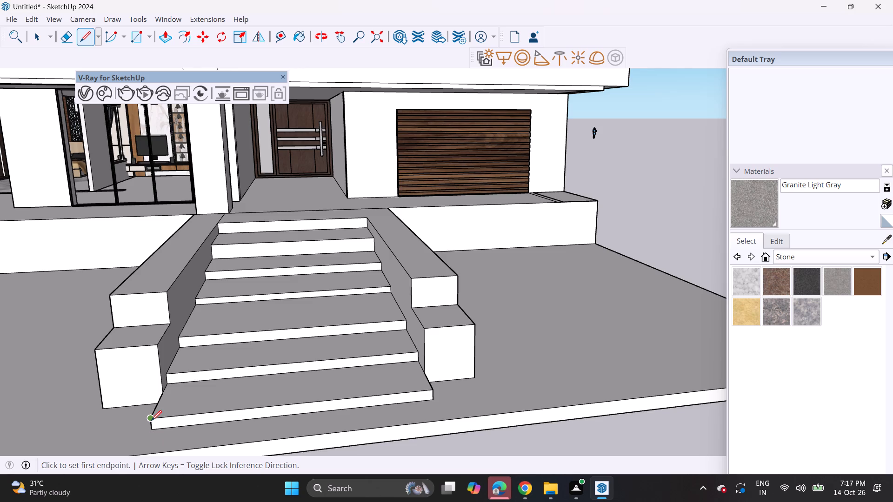
scroll(151, 423, "up", 5)
left_click(152, 425)
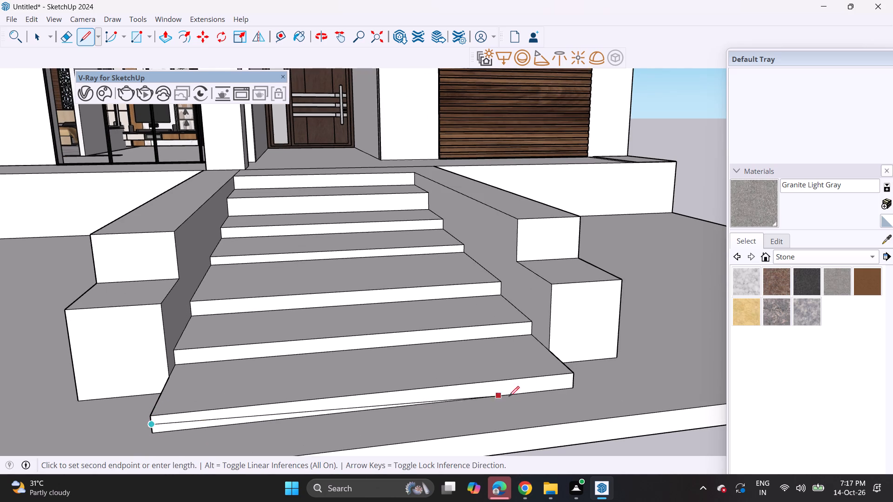
left_click(575, 382)
scroll(253, 250, "down", 2)
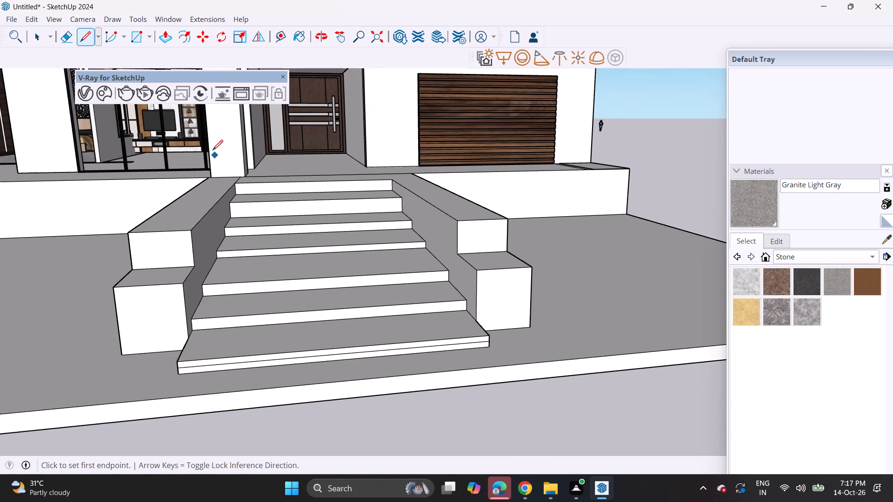
Pull the lower strip of that riser outward with Push/Pull to form one more step at the foot of the stairs.
left_click(171, 33)
left_click(261, 365)
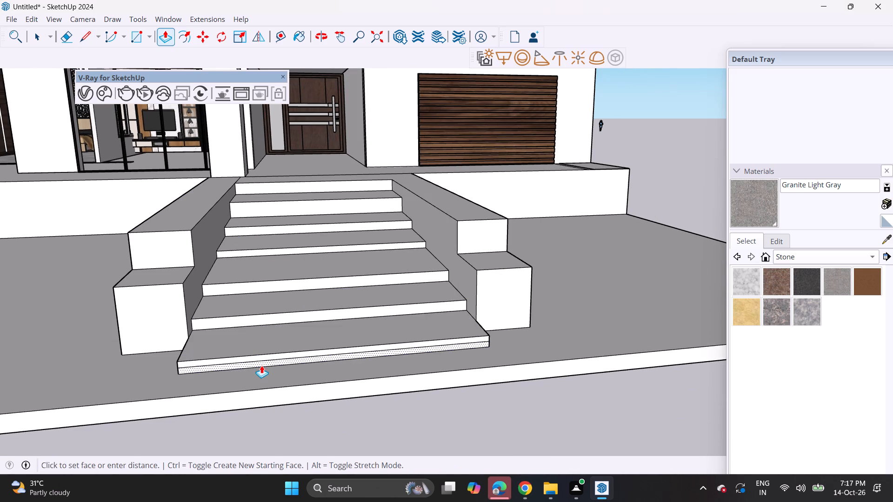
left_click(262, 394)
Lower the terrace floor on top of the plinth slightly with Push/Pull.
scroll(401, 379, "down", 6)
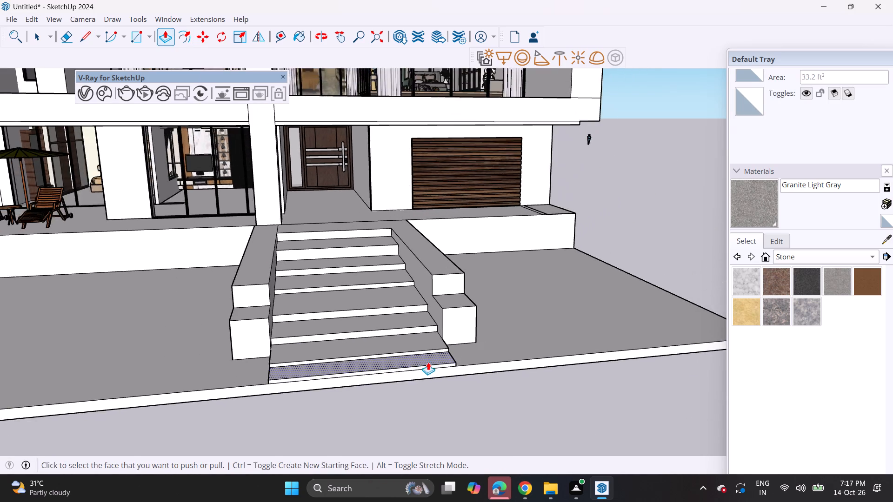
middle_click_drag(428, 362, 497, 397)
middle_click_drag(498, 402, 436, 371)
middle_click_drag(456, 383, 519, 426, "shift")
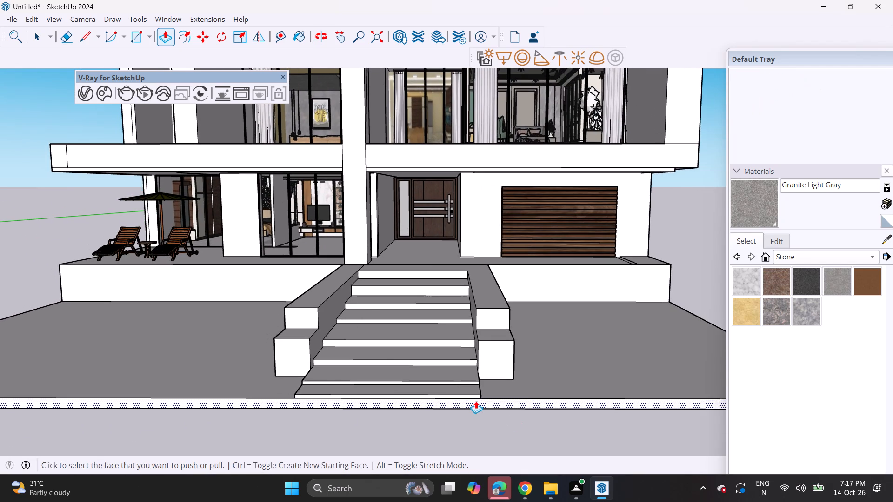
scroll(476, 401, "down", 3)
scroll(440, 377, "down", 2)
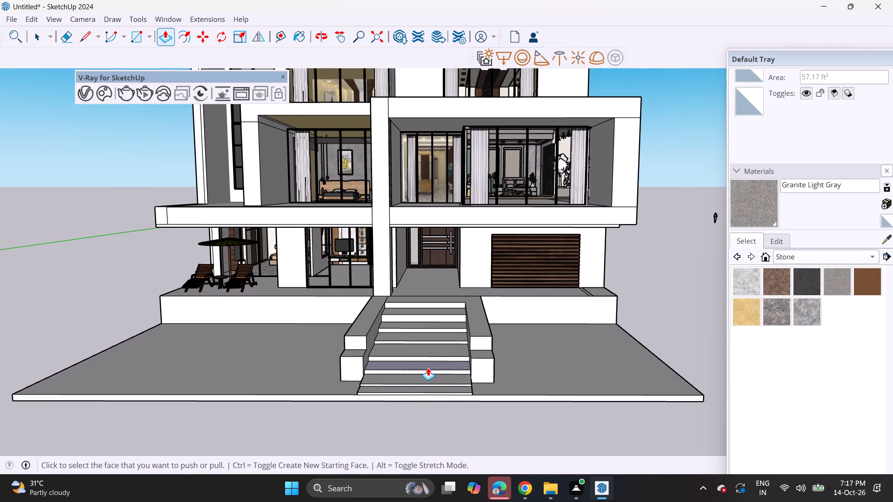
left_click(334, 290)
left_click(333, 299)
left_click(333, 292)
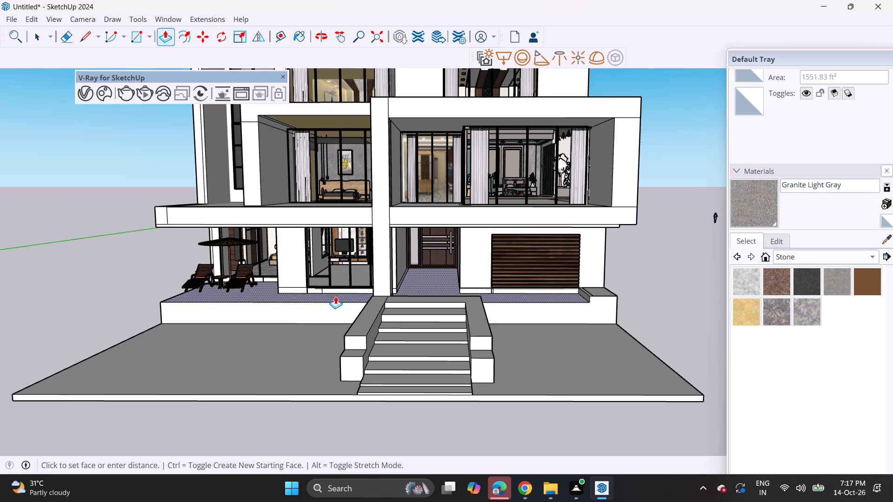
left_click(335, 293)
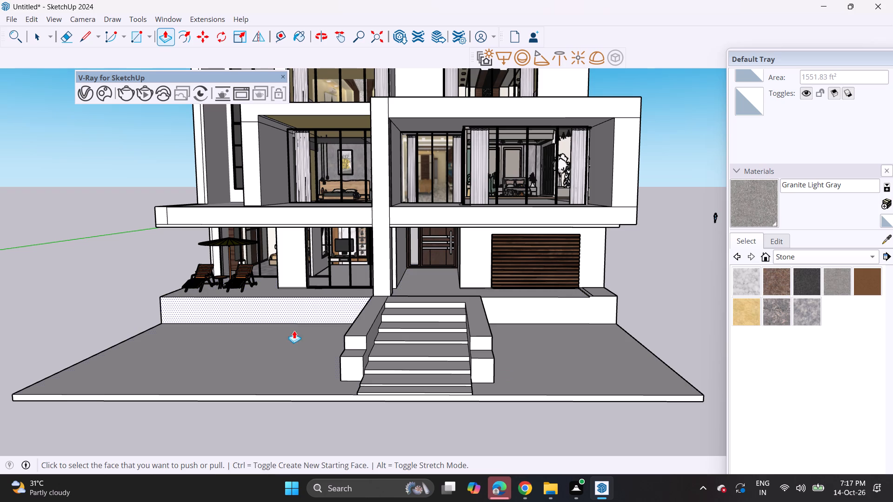
Raise the yard slab's top faces on both sides of the entrance steps to a matching level with Push/Pull.
left_click(289, 368)
left_click(289, 348)
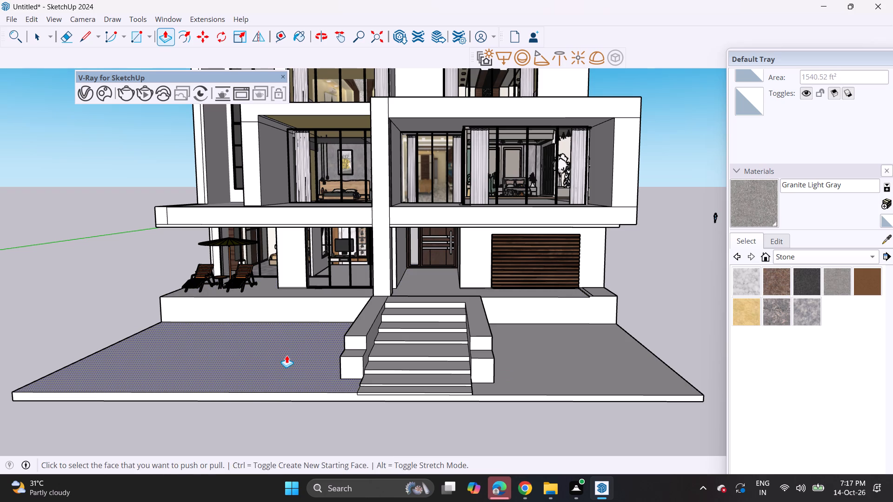
left_click(287, 355)
left_click(287, 342)
triple_click(287, 351)
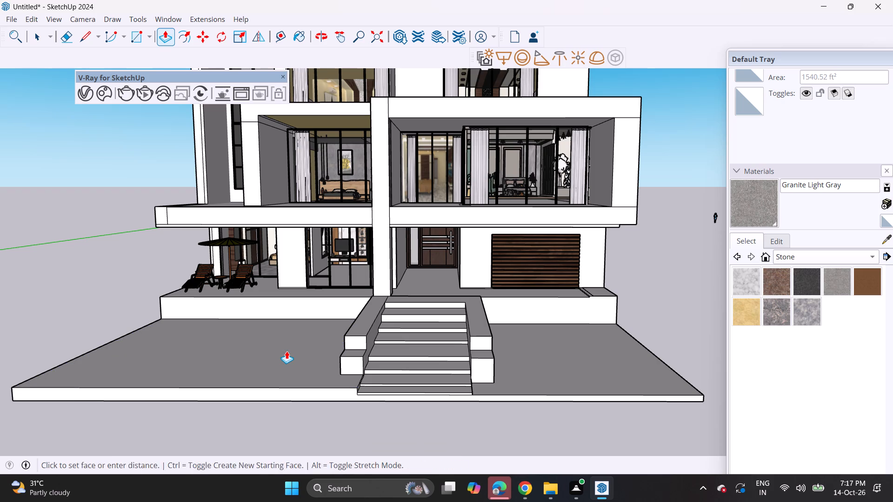
left_click(287, 351)
triple_click(542, 377)
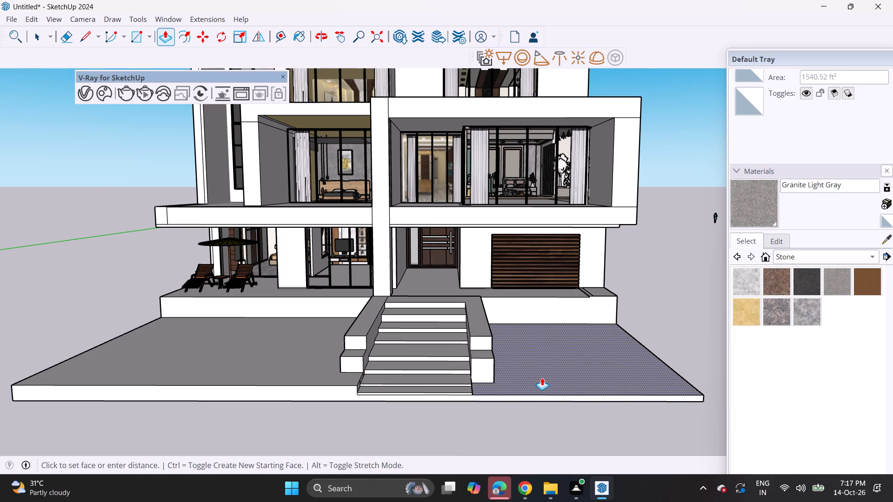
triple_click(542, 377)
left_click(542, 377)
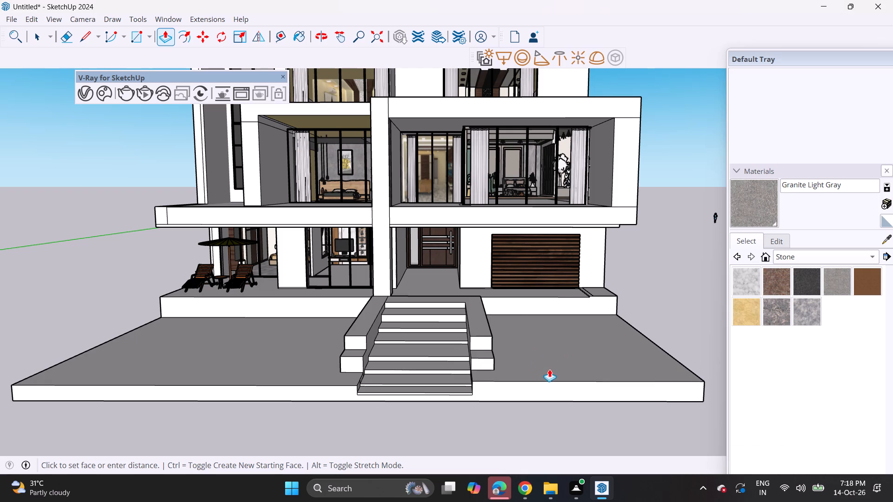
left_click(551, 370)
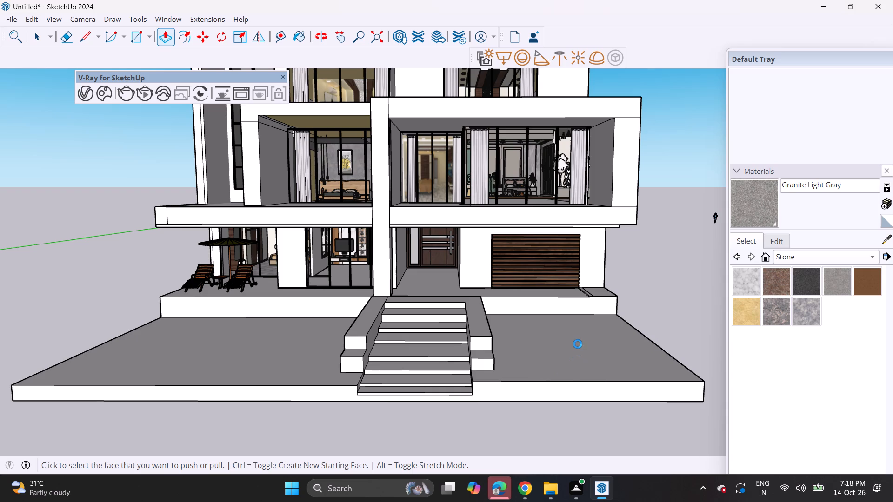
Push the raised corner patch and narrow strip beside the wooden-slat panel down to the terrace floor level.
middle_click_drag(578, 344, 517, 336)
scroll(578, 305, "down", 3)
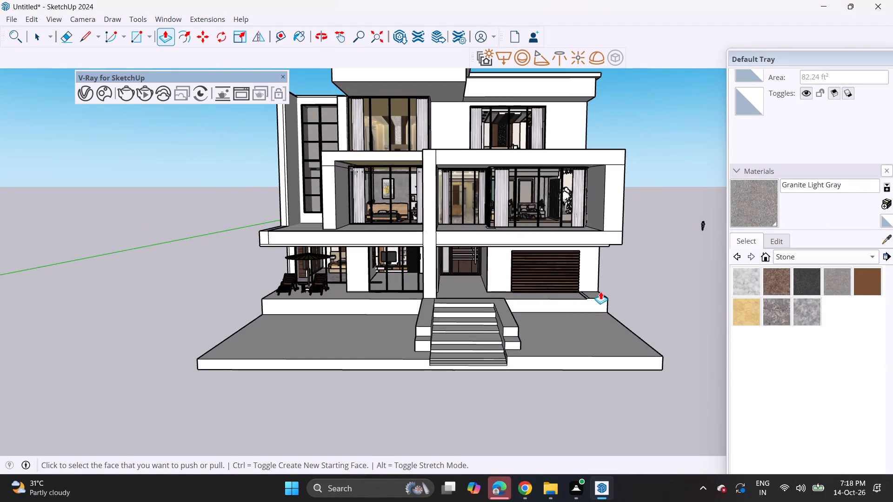
scroll(600, 291, "up", 14)
left_click(573, 305)
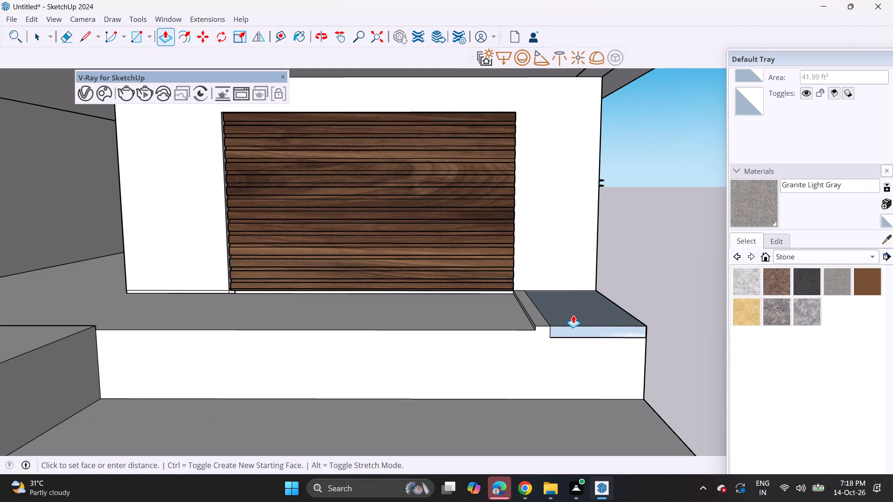
left_click(527, 330)
double_click(539, 319)
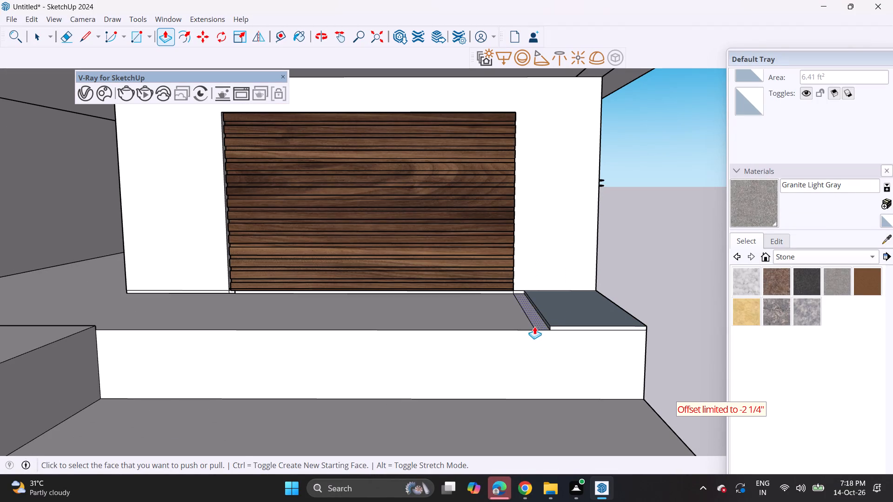
double_click(553, 317)
left_click(564, 310)
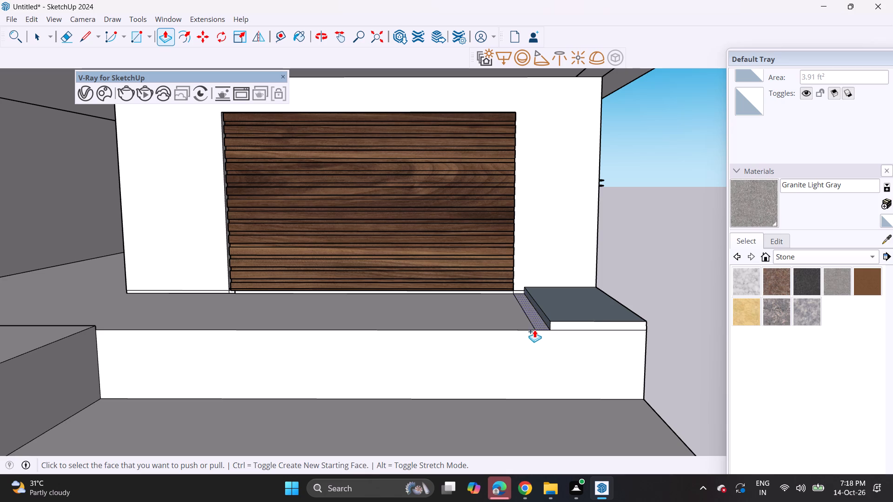
left_click(574, 304)
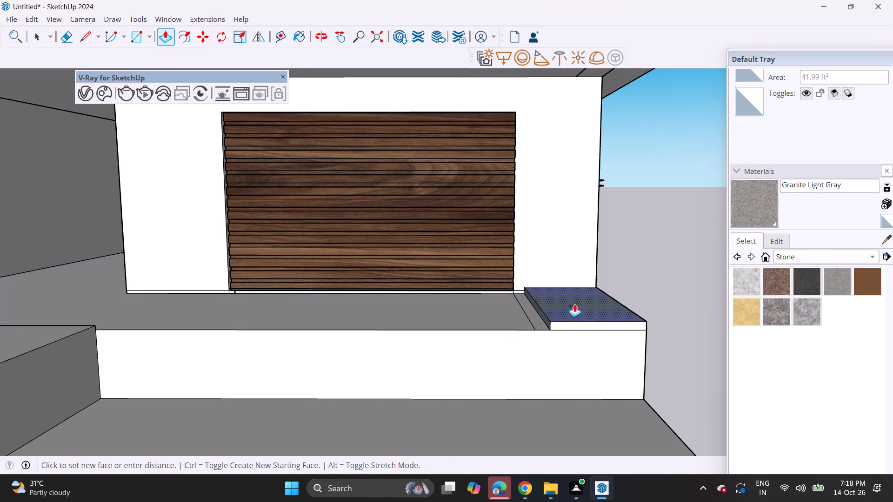
left_click(522, 329)
Try to level the corner patch at the terrace's end once more with Push/Pull.
middle_click_drag(577, 315, 619, 354)
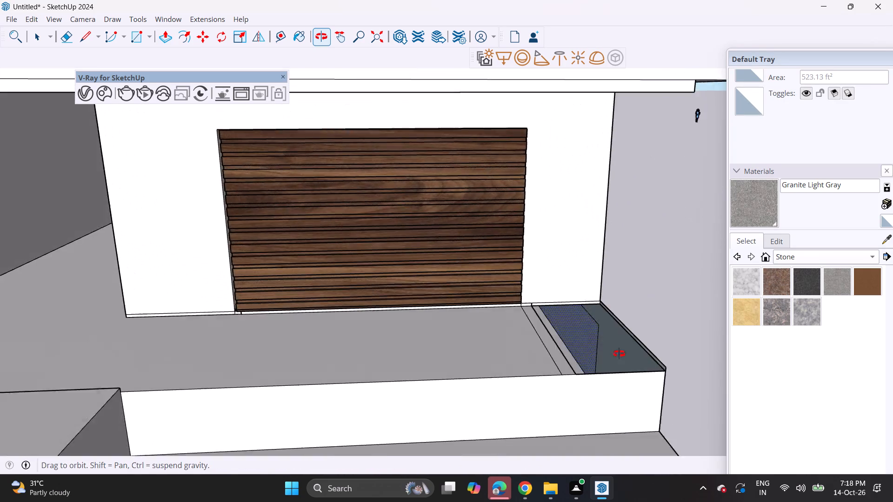
middle_click_drag(619, 354, 635, 356)
middle_click_drag(620, 353, 313, 330)
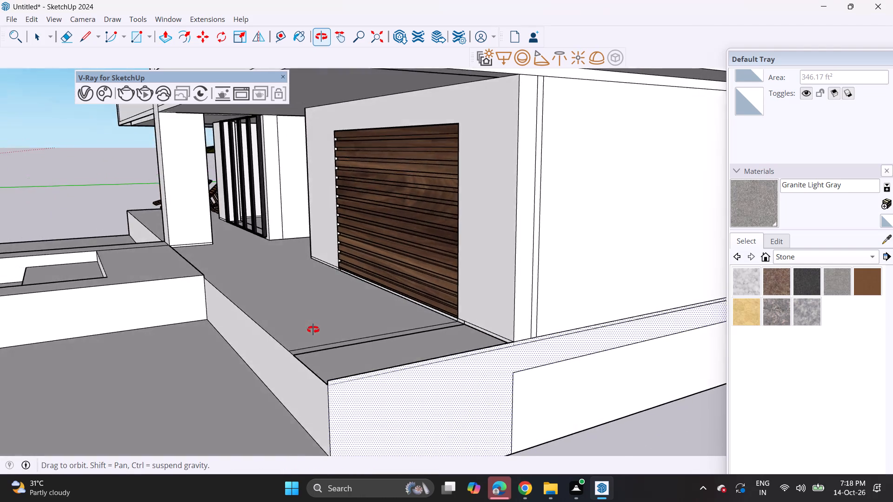
middle_click_drag(313, 330, 304, 388)
left_click(341, 403)
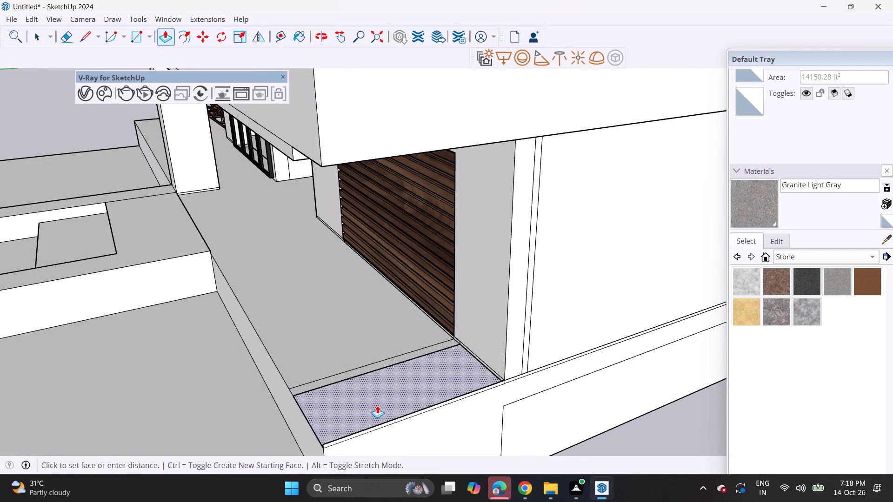
left_click(397, 416)
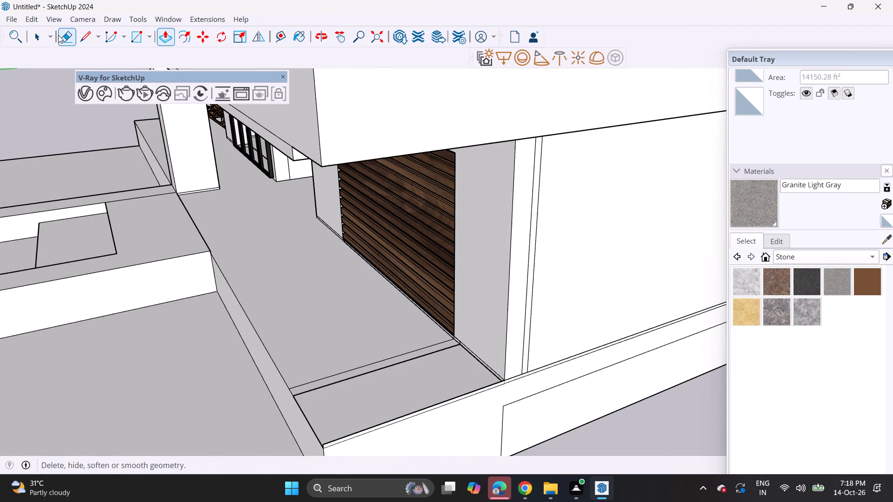
Erase the stray line running across the terrace floor next to the corner patch.
left_click(59, 35)
left_click(322, 377)
left_click_drag(324, 372, 330, 380)
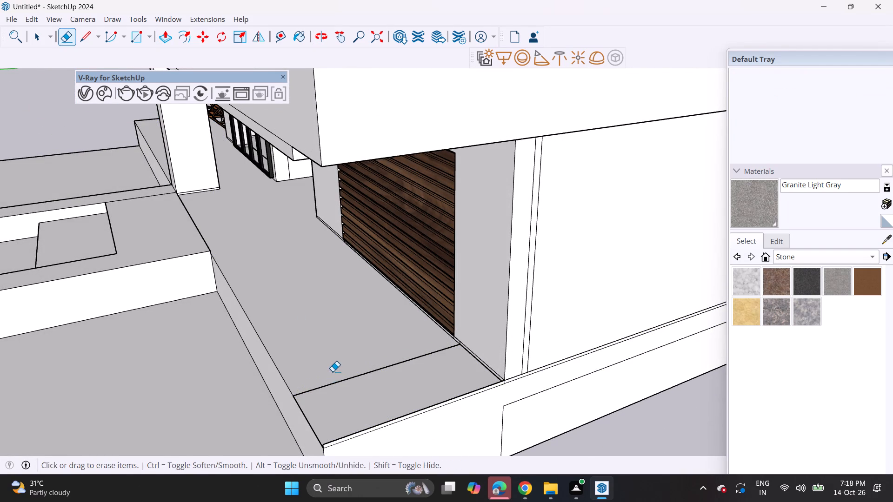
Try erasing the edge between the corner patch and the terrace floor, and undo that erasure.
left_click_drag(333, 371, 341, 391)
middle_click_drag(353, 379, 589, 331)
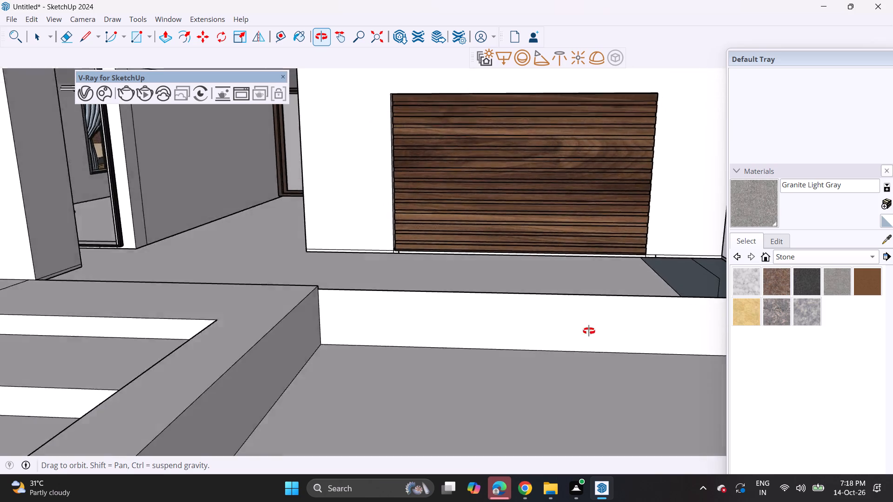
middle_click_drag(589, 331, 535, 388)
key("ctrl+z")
Push/Pull the dark end face of the terrace in front of the wooden-slat panel across to the entrance steps' side wall corner.
middle_click_drag(526, 363, 489, 337)
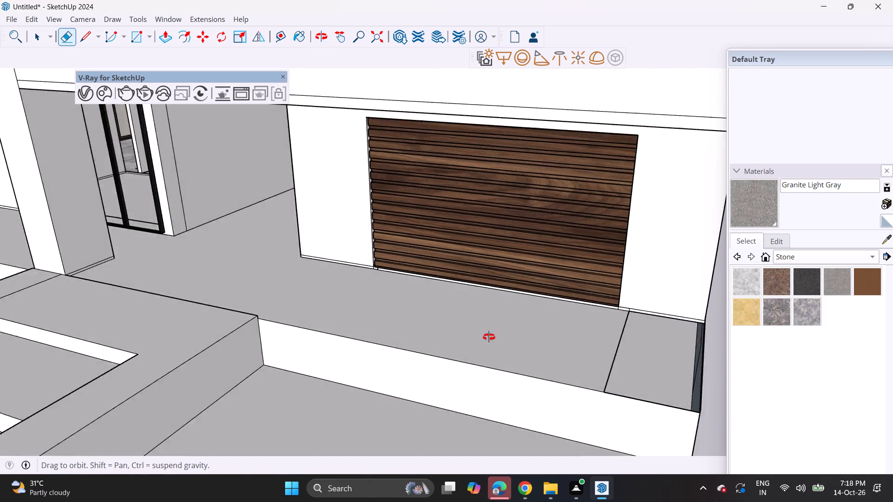
middle_click_drag(489, 337, 721, 363)
scroll(690, 256, "up", 3)
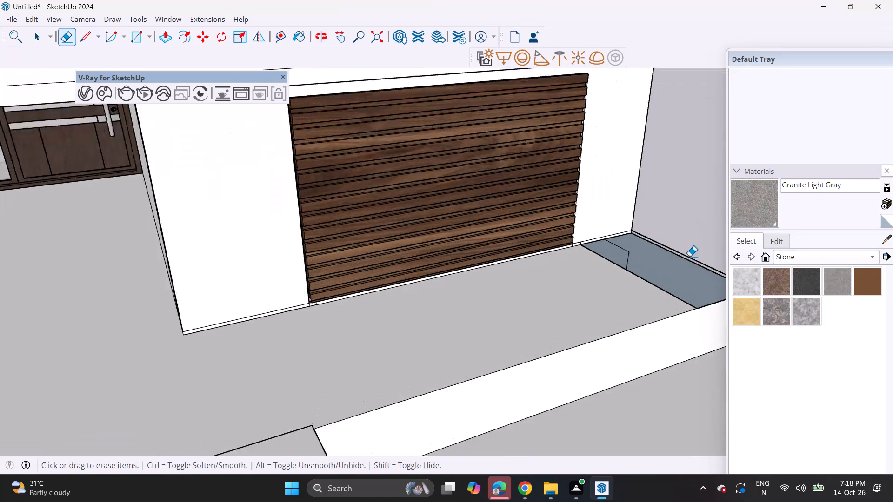
scroll(690, 256, "up", 1)
left_click(163, 46)
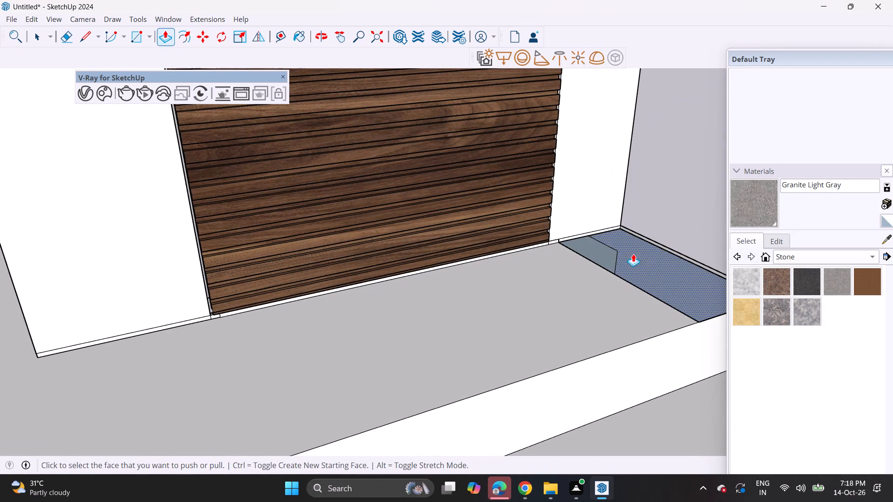
left_click(653, 264)
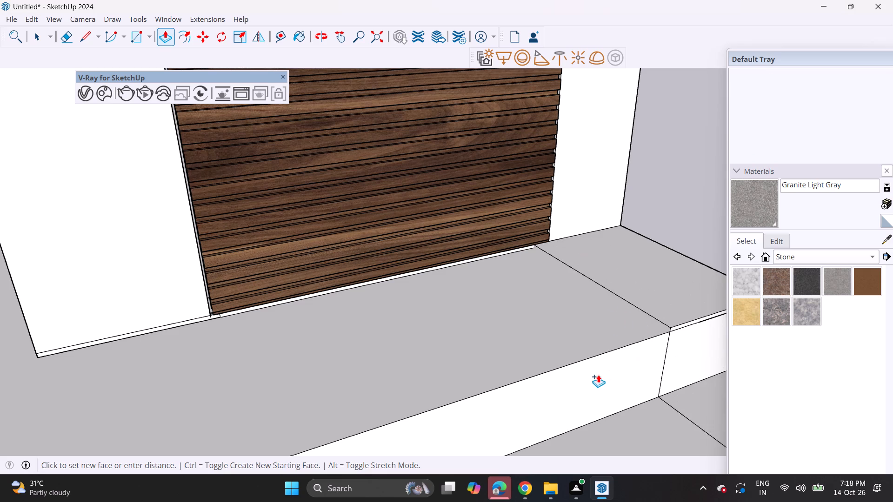
scroll(454, 401, "down", 8)
middle_click_drag(464, 390, 505, 267, "shift")
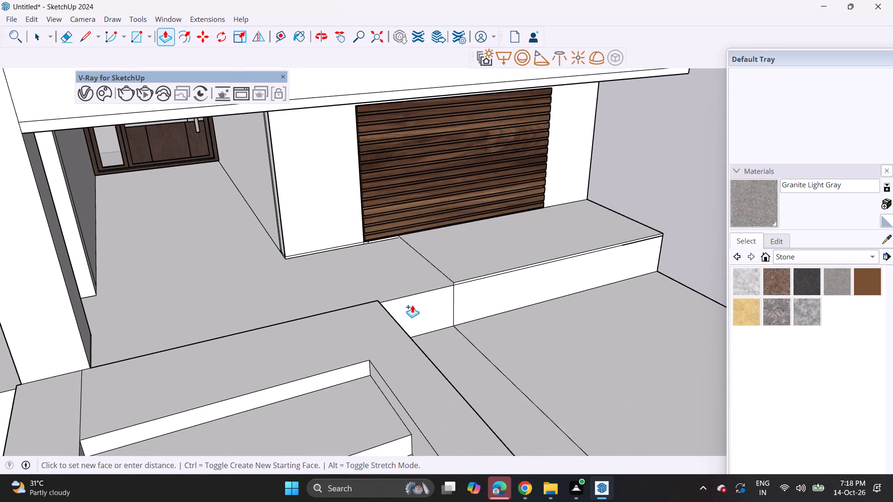
left_click(374, 299)
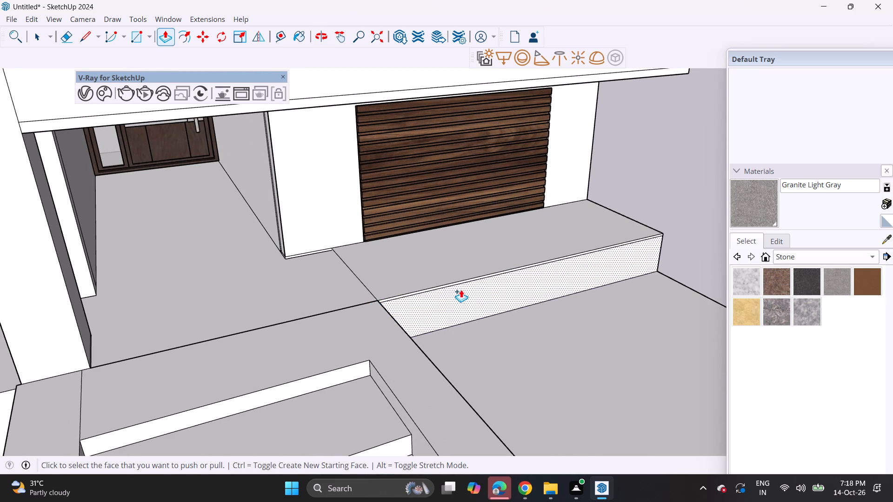
Examine the terrace edge, entrance steps and yard slab, and the whole front elevation of the villa.
middle_click_drag(461, 290, 285, 255)
scroll(285, 255, "down", 5)
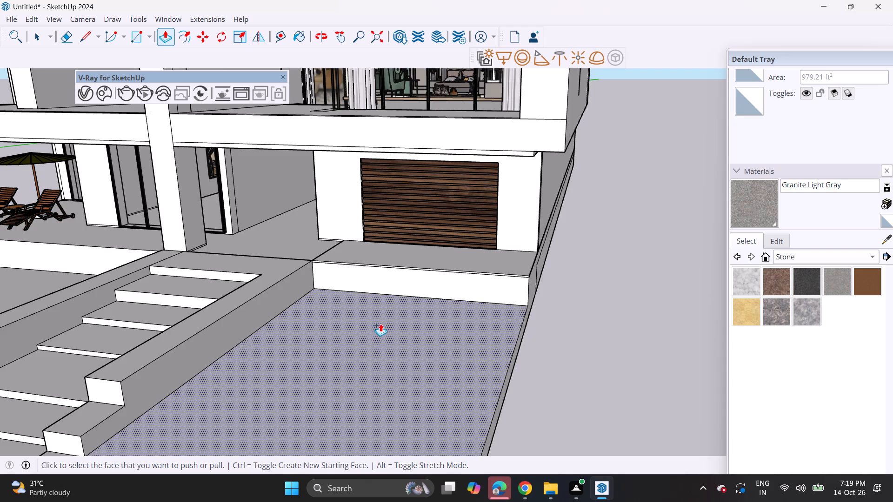
scroll(380, 324, "down", 3)
middle_click_drag(355, 358, 474, 383, "shift")
middle_click_drag(382, 398, 424, 322)
scroll(409, 350, "up", 1)
middle_click_drag(413, 325, 471, 416)
scroll(434, 363, "down", 2)
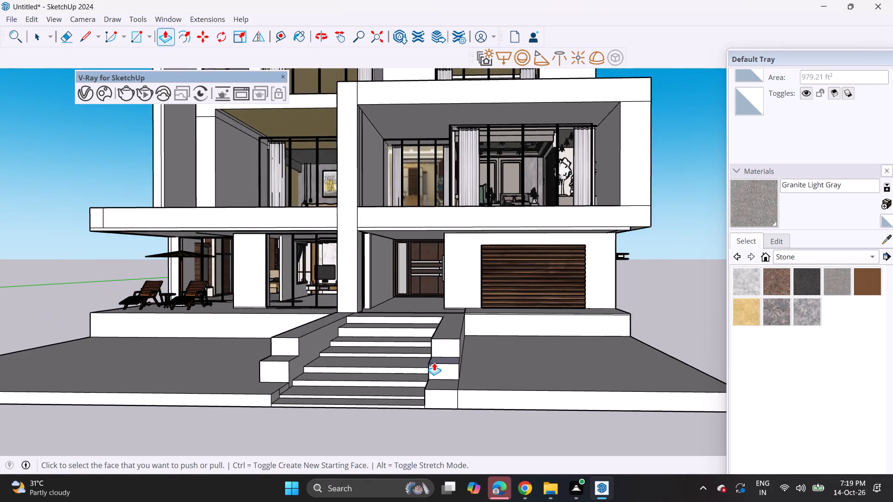
middle_click_drag(413, 340, 451, 419, "shift")
scroll(433, 369, "down", 4)
middle_click_drag(431, 370, 443, 338)
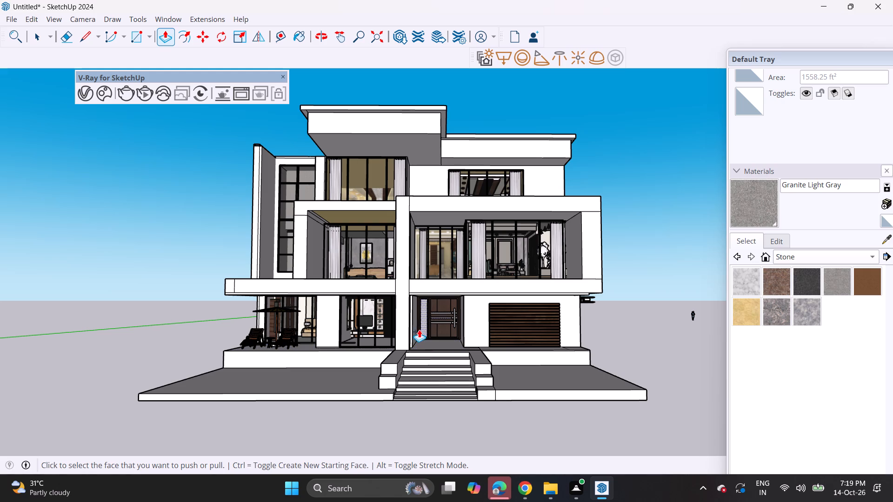
Switch to 3D Warehouse in Chrome and search the models for "grass garden".
left_click(523, 493)
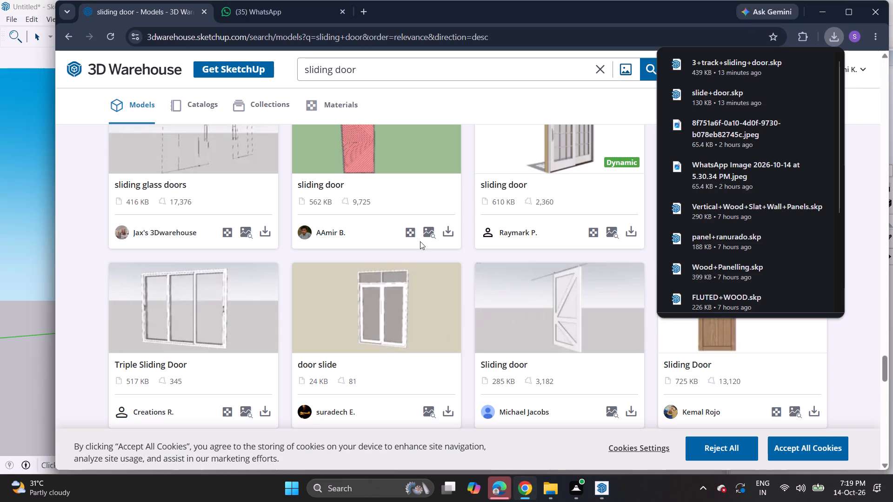
left_click(598, 72)
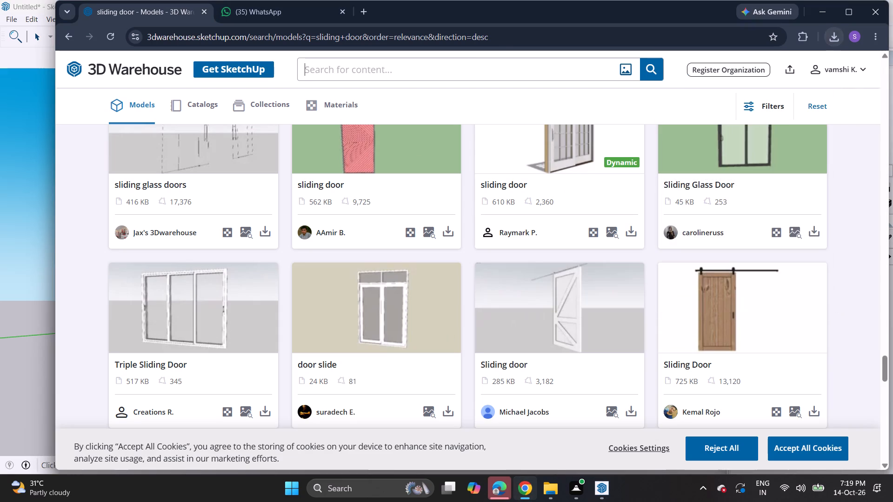
type("grass")
key("space")
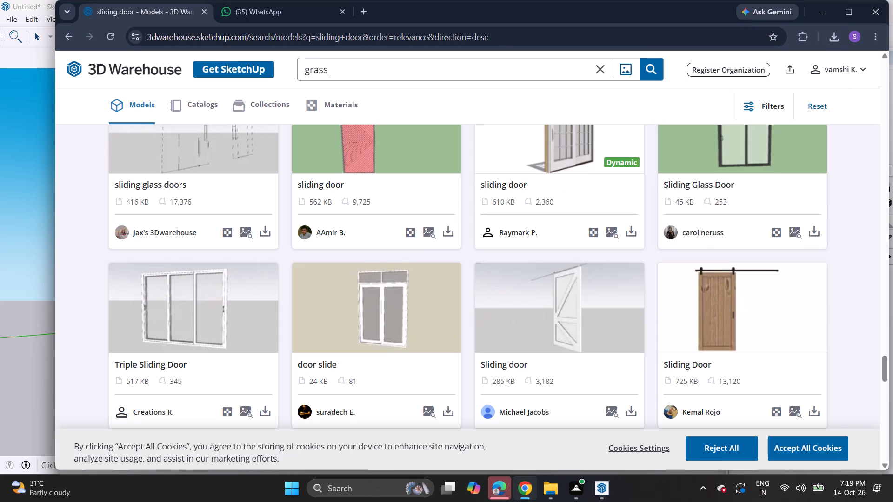
type("gra")
key("BackSpace")
key("BackSpace")
type("arden")
key("Return")
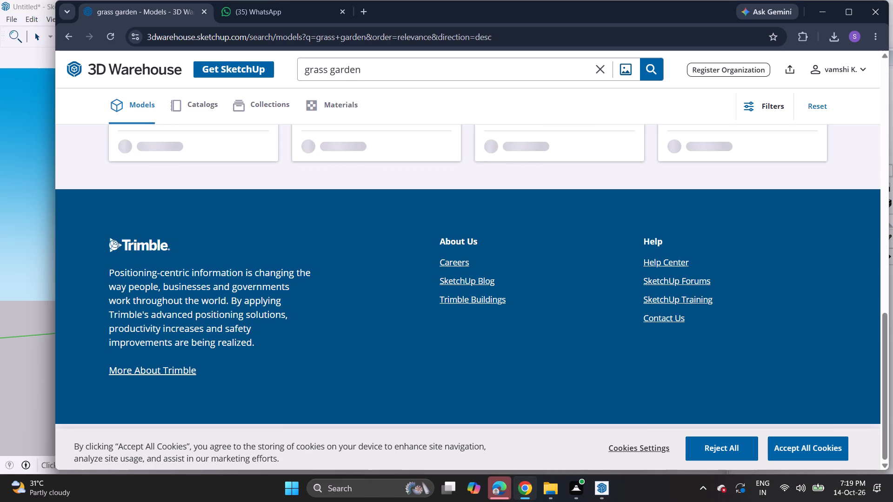
scroll(440, 231, "up", 9)
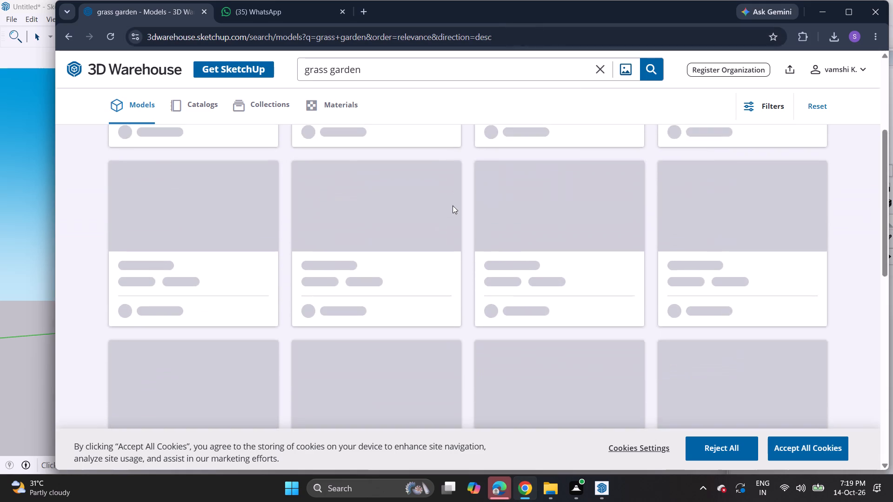
scroll(453, 205, "up", 11)
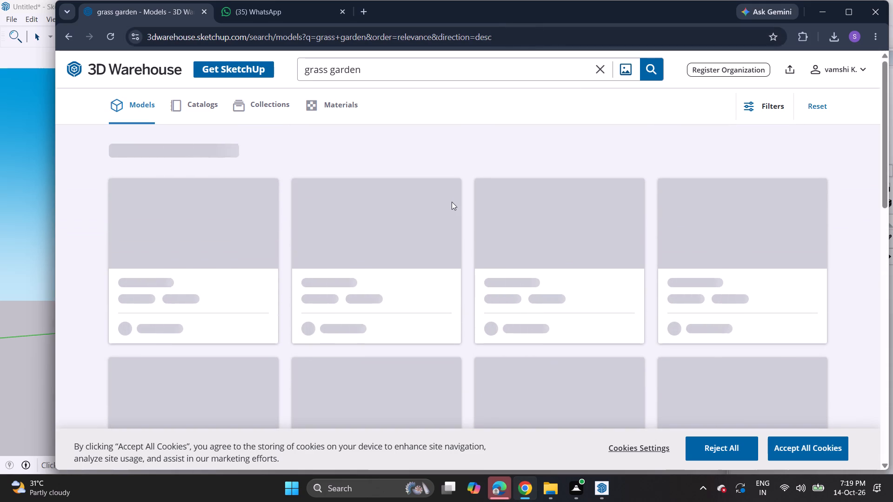
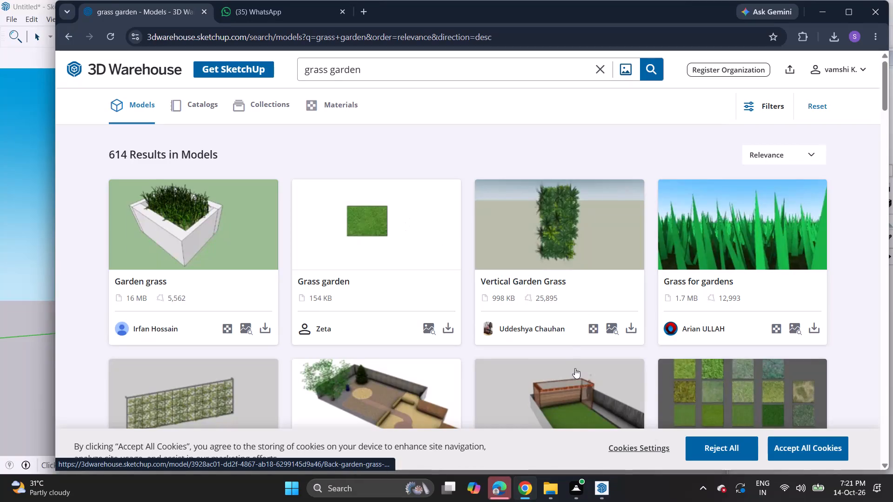
Download the "Vertical Garden Grass" model from the search results as a SketchUp file.
scroll(538, 362, "down", 2)
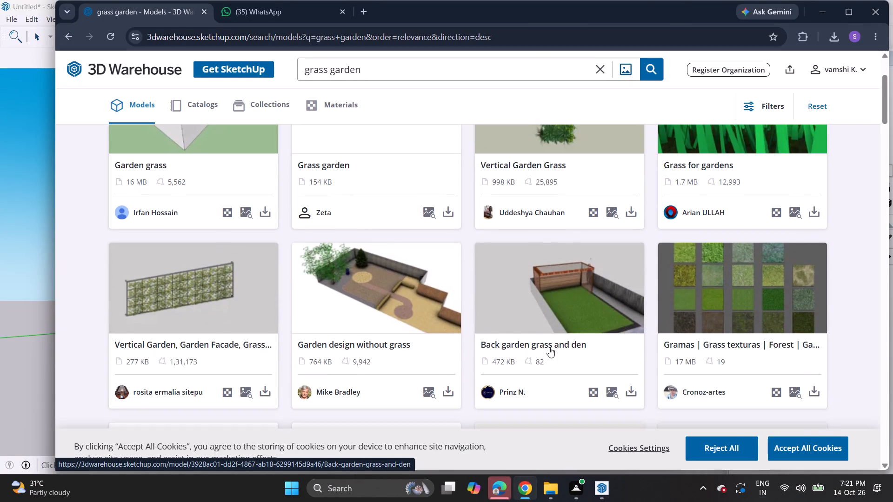
scroll(549, 347, "up", 1)
scroll(551, 348, "down", 1)
left_click(631, 210)
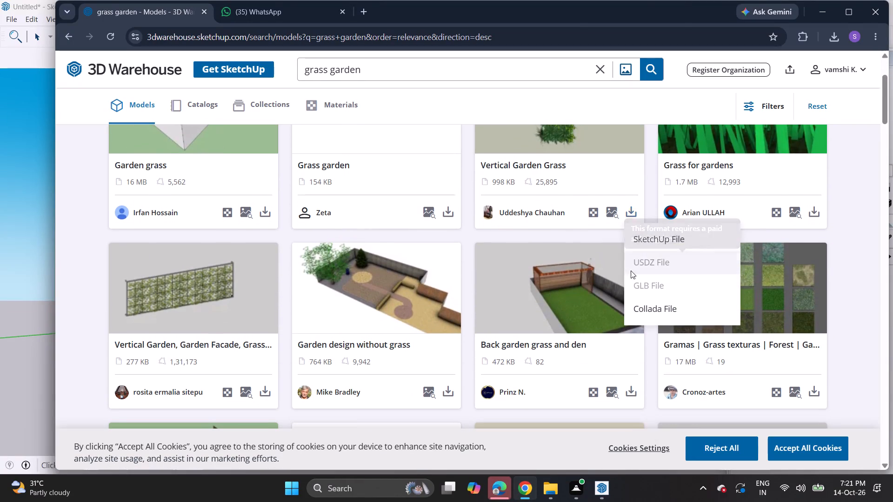
left_click(643, 245)
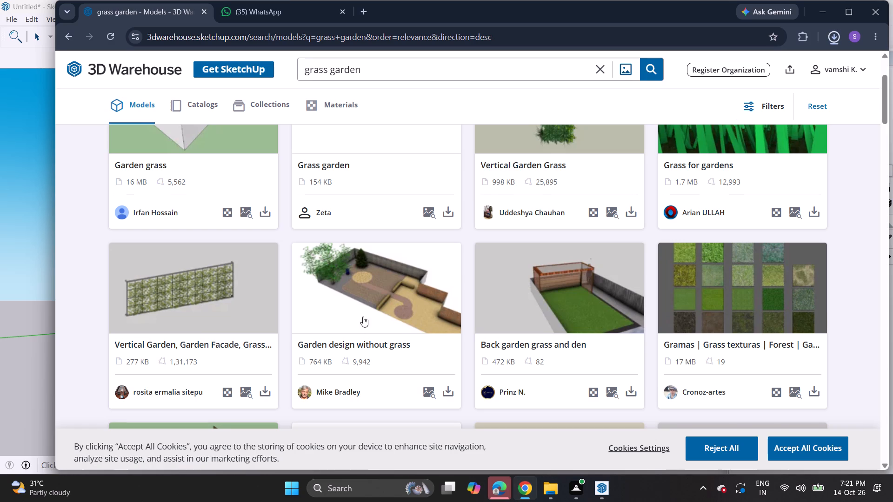
Find the "Ornamental Grasses" model further down the results and download it as a SketchUp file.
scroll(521, 261, "down", 1)
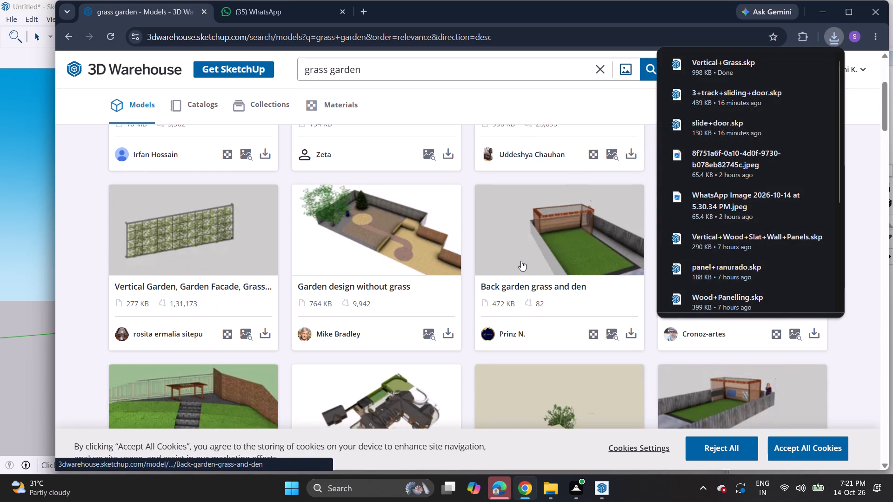
scroll(521, 261, "down", 3)
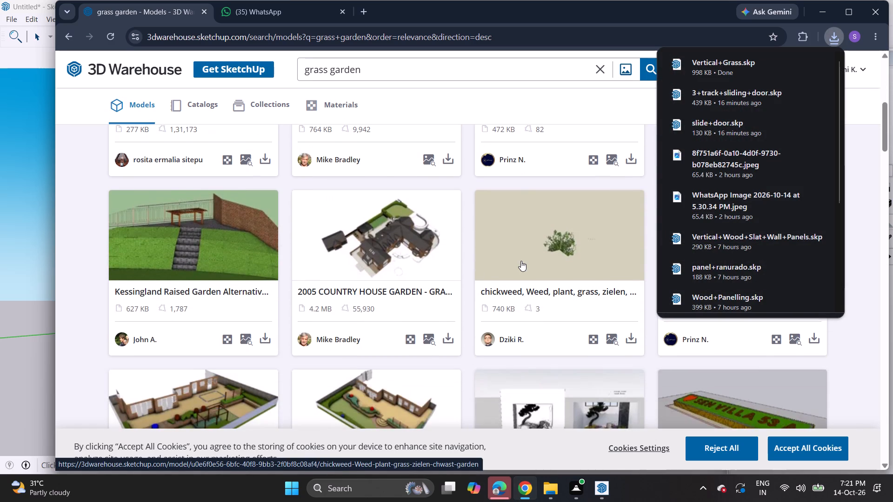
scroll(521, 261, "down", 7)
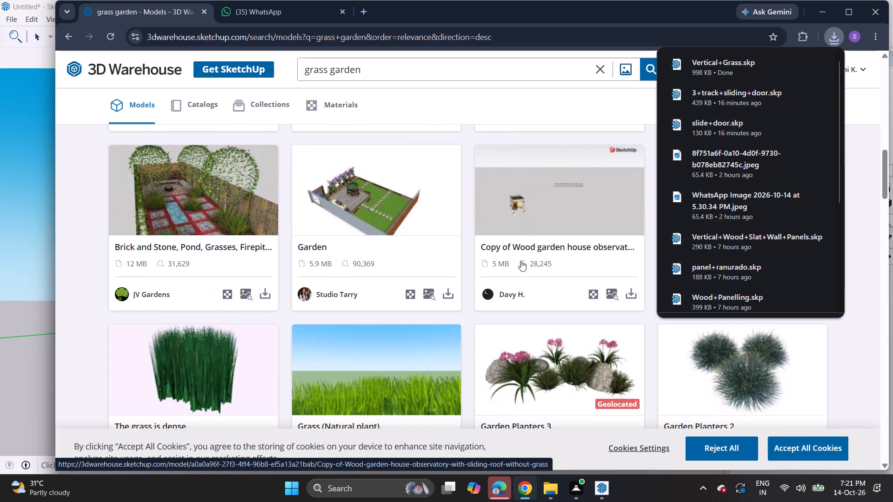
scroll(562, 240, "down", 2)
scroll(414, 325, "down", 2)
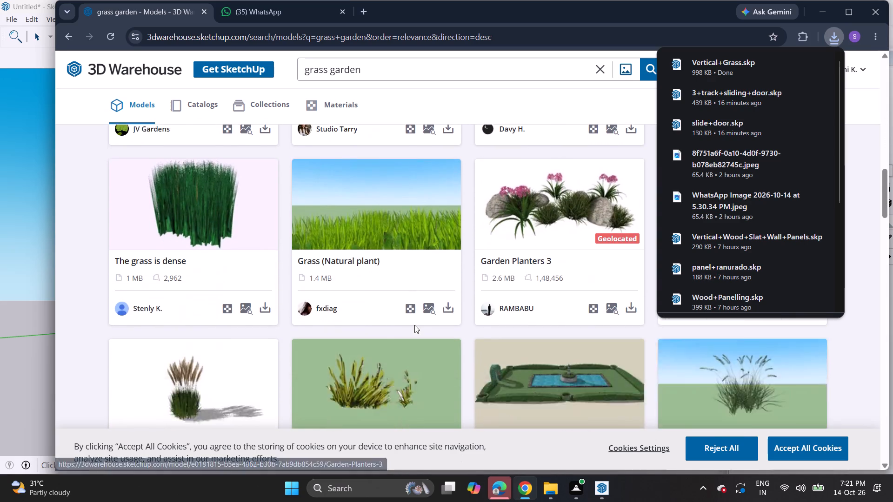
scroll(414, 325, "down", 6)
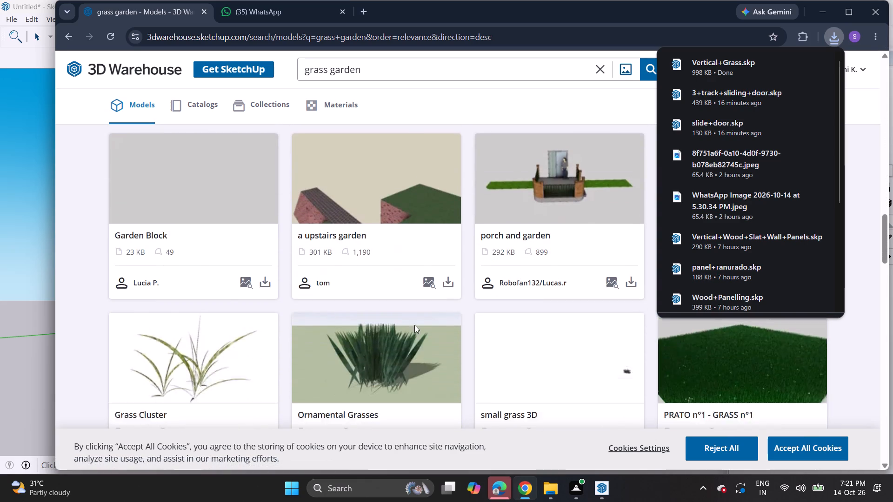
scroll(414, 325, "down", 2)
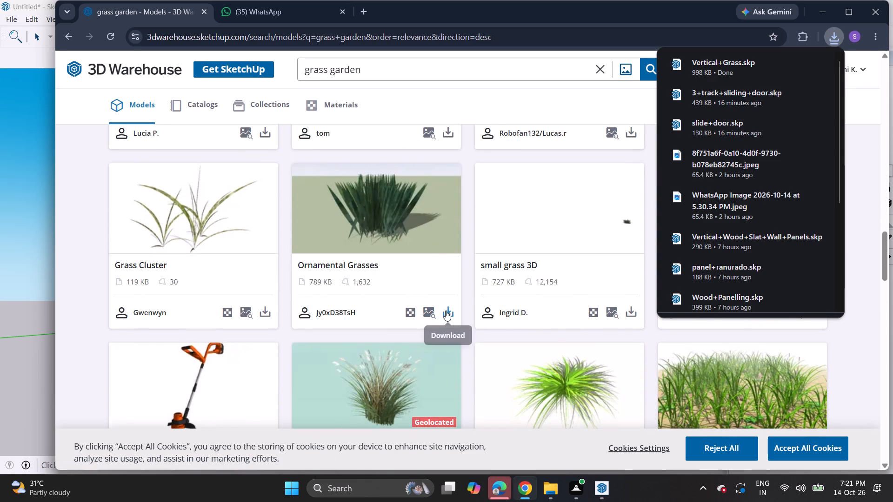
left_click(446, 310)
left_click(463, 333)
Find the "Realistic Grass" model further down the results and download it as a SketchUp file.
scroll(505, 303, "down", 3)
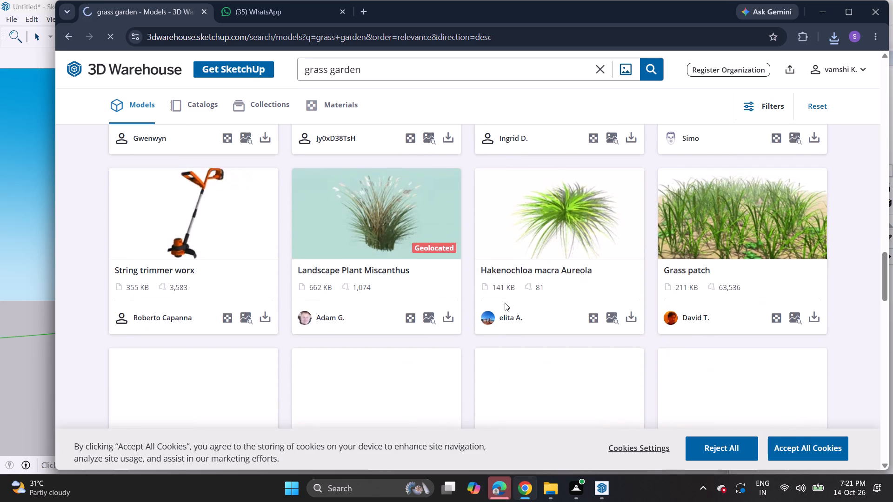
scroll(505, 303, "down", 6)
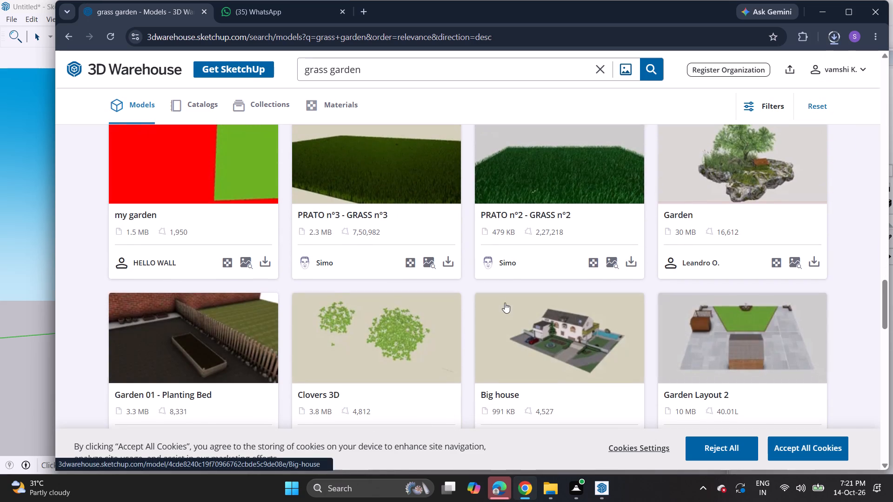
scroll(505, 303, "down", 4)
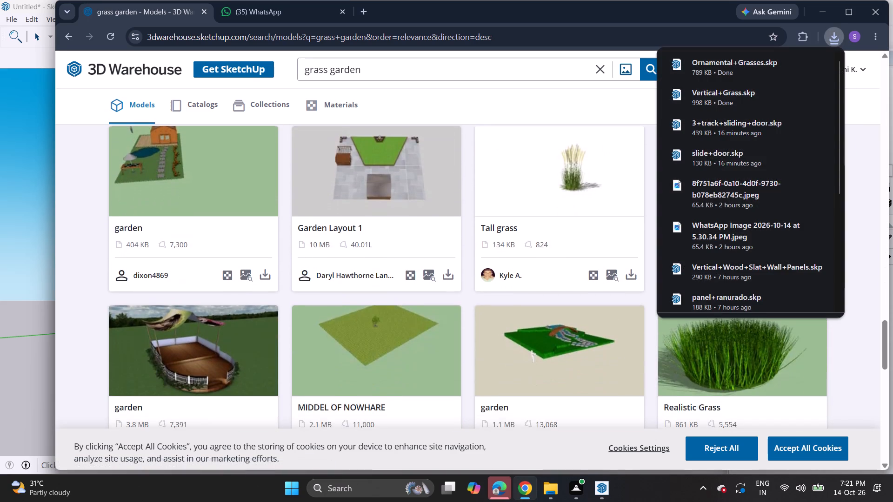
scroll(505, 303, "down", 1)
left_click(811, 394)
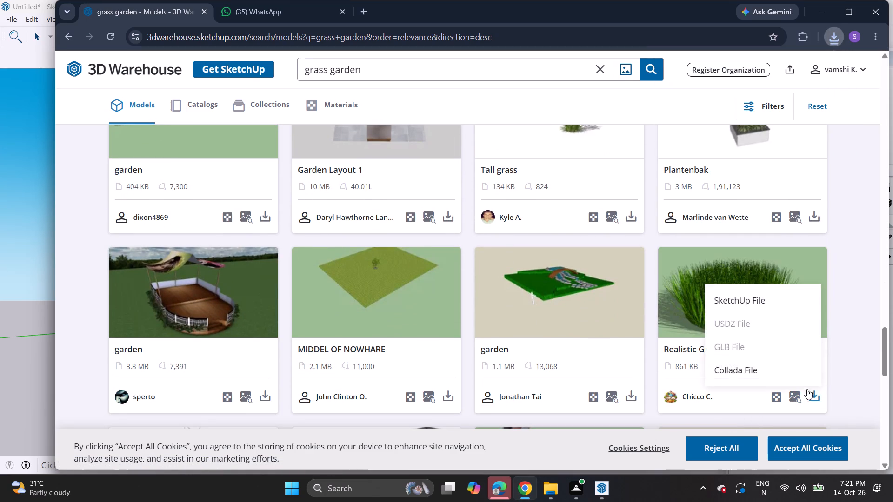
left_click(764, 297)
Load more "grass garden" results and download the "Small Garden" flower planter model as a SketchUp file.
scroll(632, 320, "down", 3)
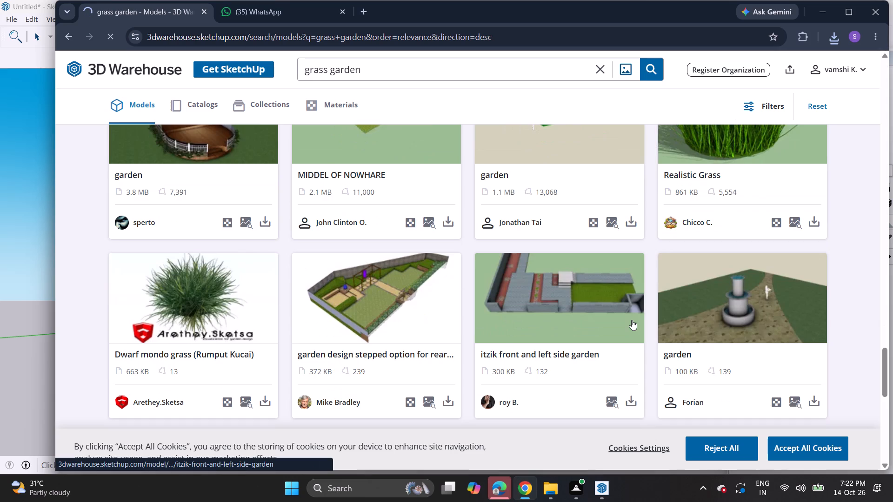
scroll(632, 320, "down", 6)
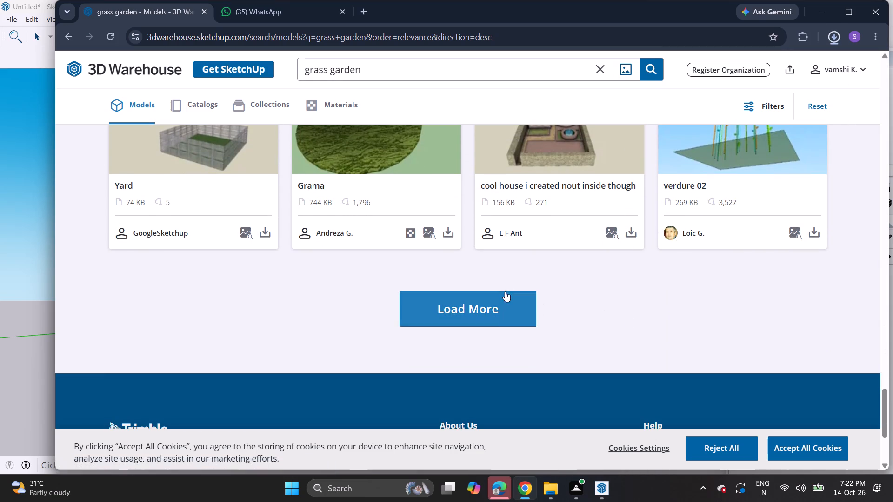
left_click(500, 305)
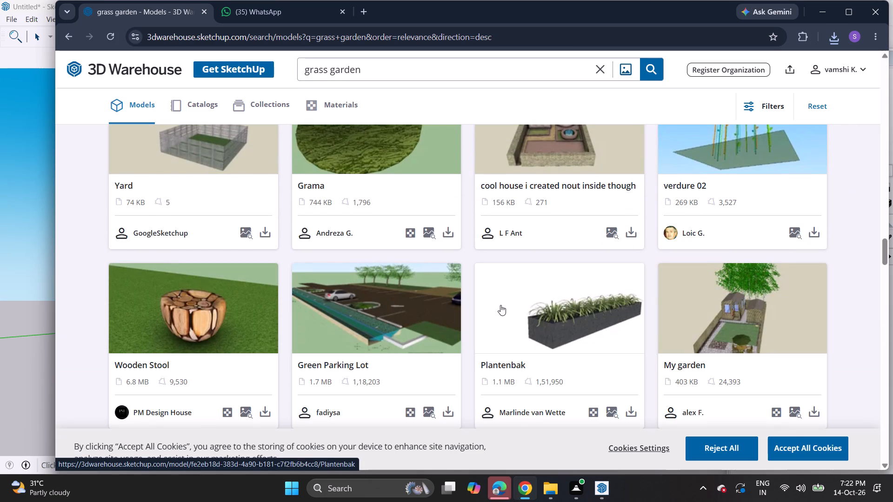
scroll(459, 325, "down", 1)
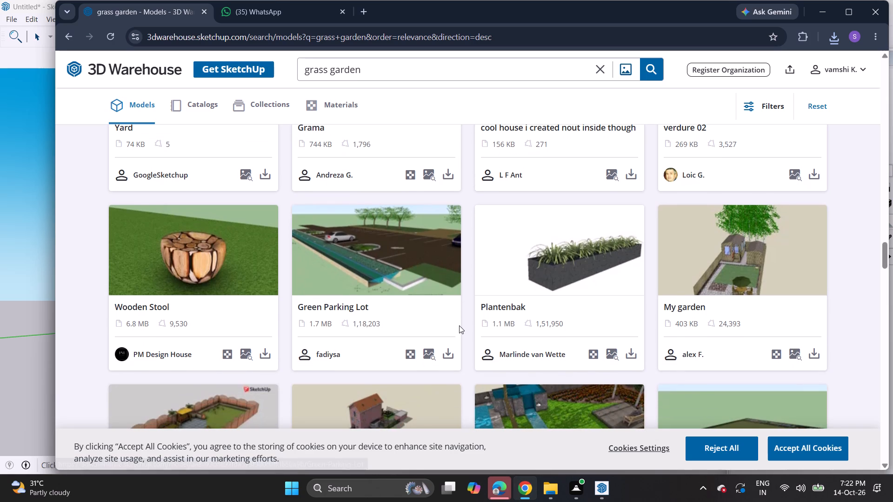
scroll(459, 325, "down", 9)
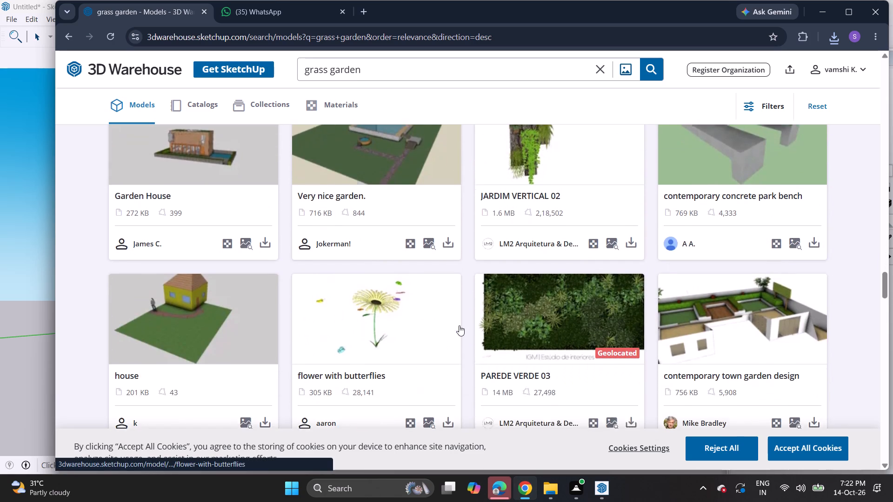
scroll(459, 325, "down", 7)
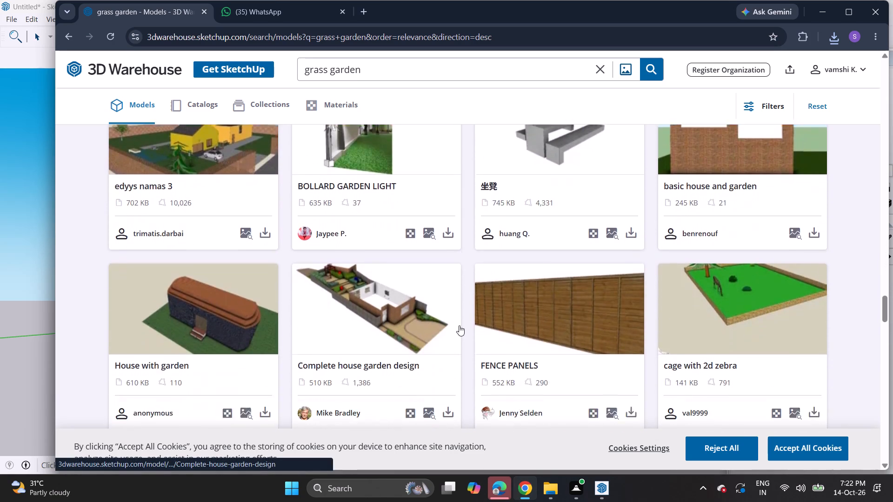
scroll(459, 325, "down", 6)
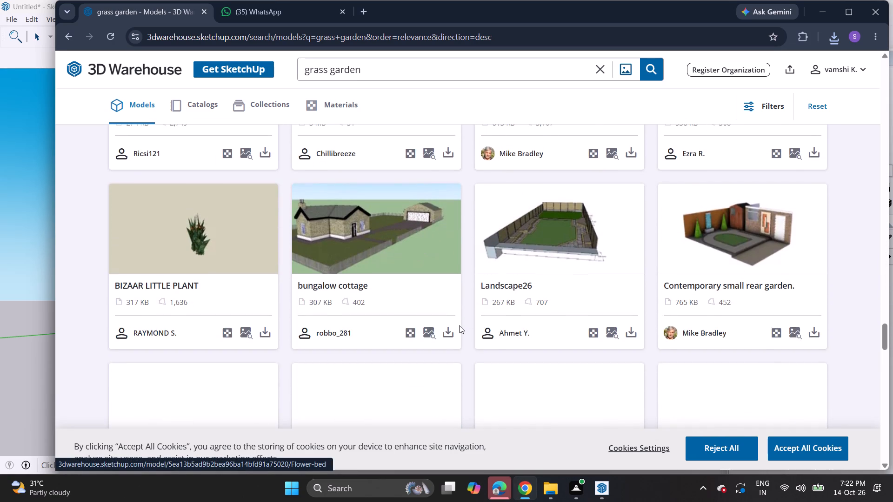
scroll(459, 325, "down", 5)
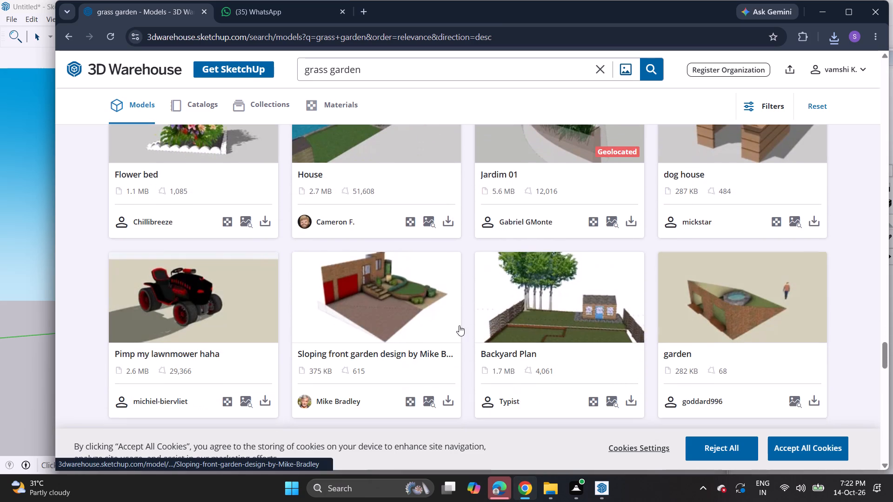
scroll(459, 325, "down", 11)
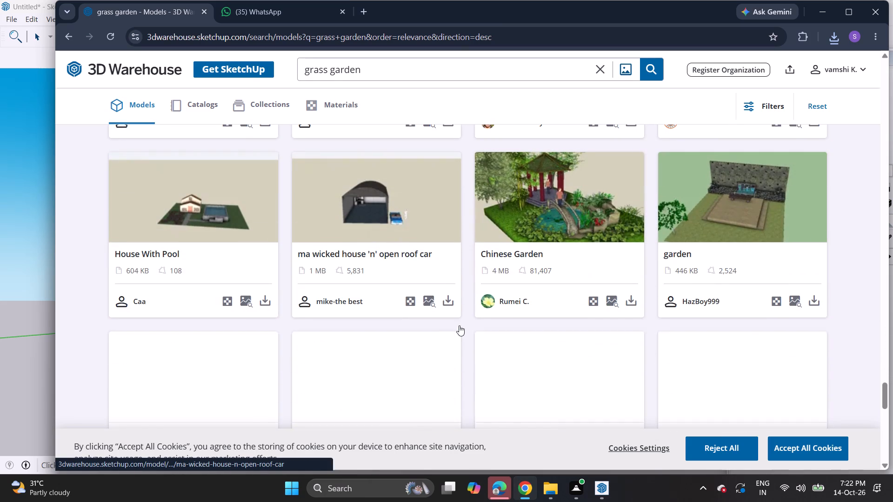
scroll(459, 325, "down", 4)
scroll(459, 325, "up", 3)
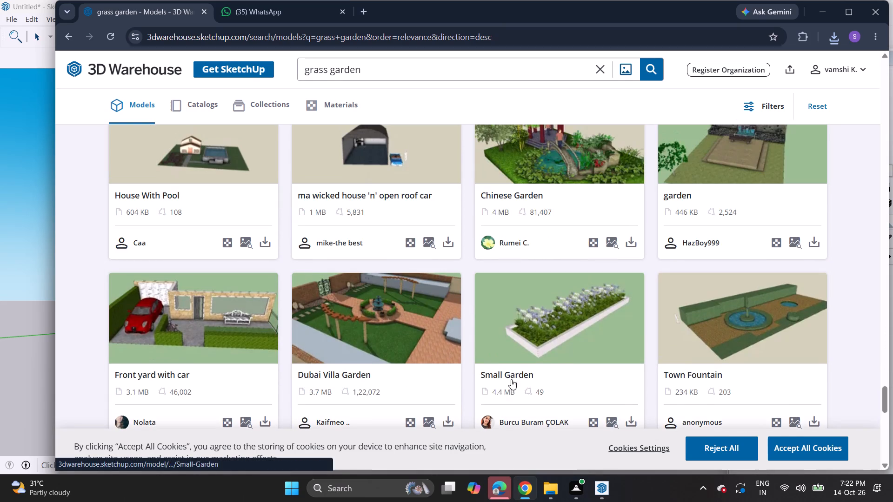
left_click(636, 424)
left_click(663, 323)
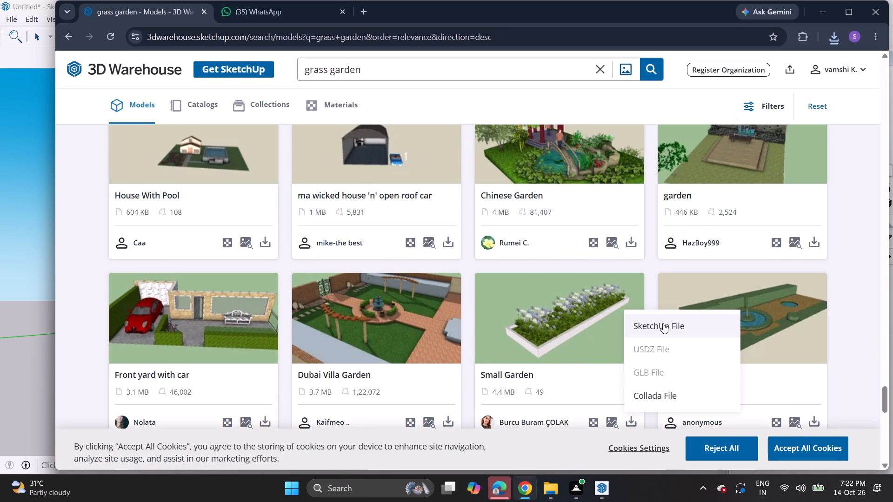
Load another batch of "grass garden" results and look through them for further suitable grass and planting models.
scroll(522, 330, "down", 7)
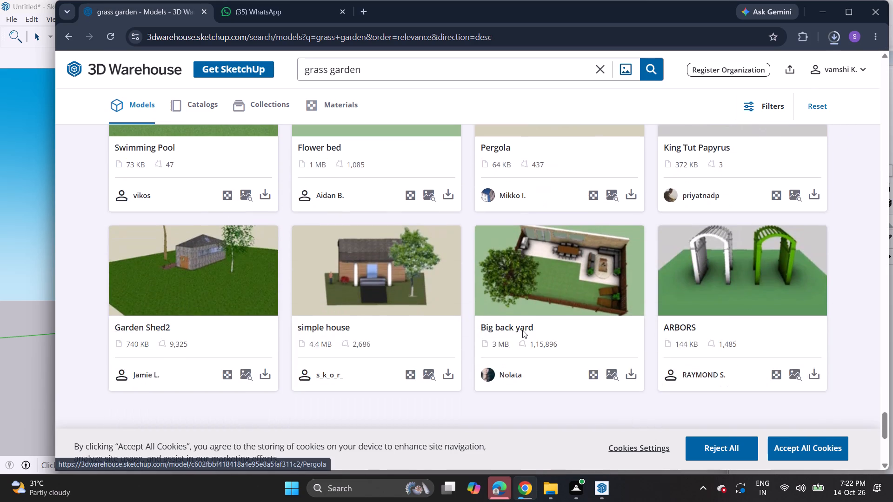
scroll(522, 330, "down", 4)
left_click(493, 211)
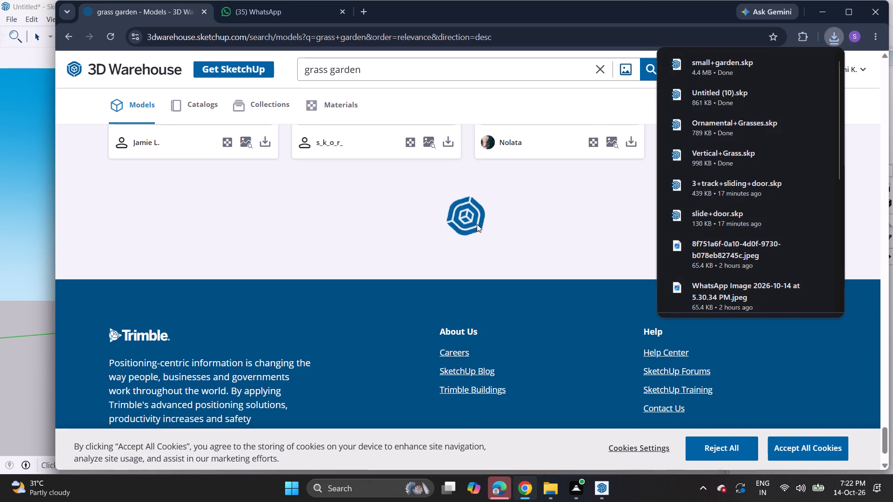
scroll(477, 224, "down", 5)
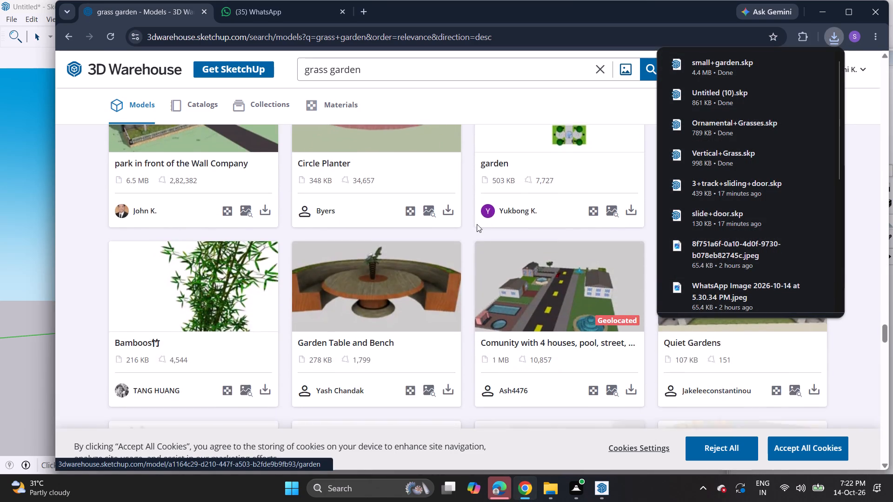
scroll(477, 224, "down", 5)
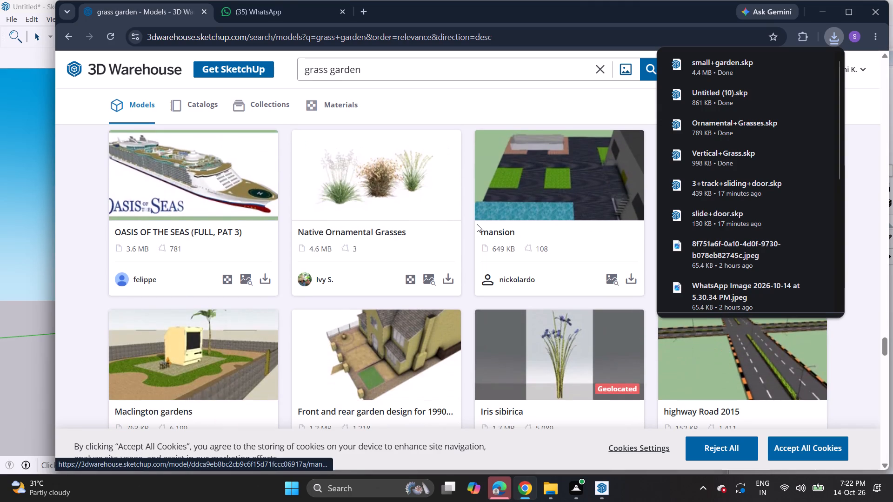
scroll(477, 224, "down", 3)
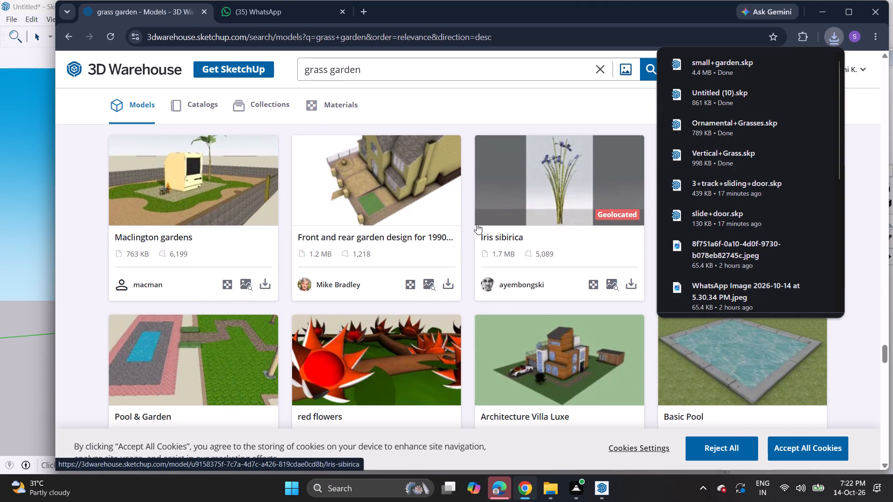
scroll(477, 224, "down", 7)
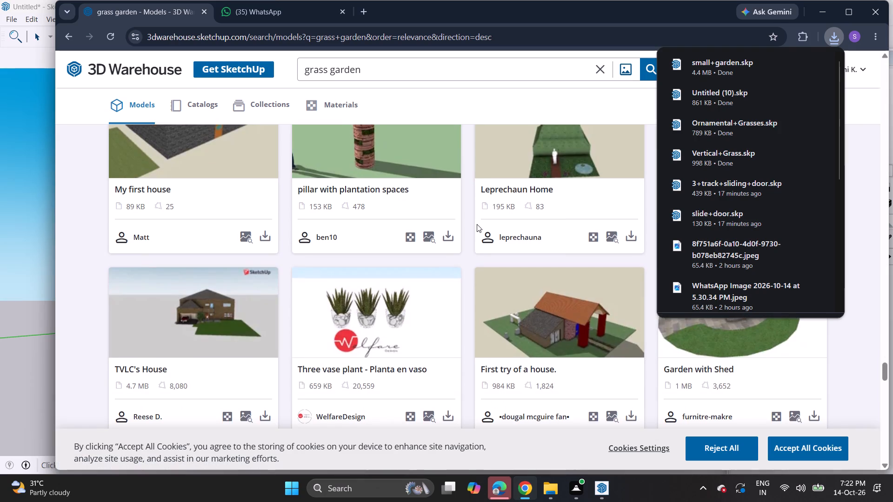
scroll(477, 224, "down", 14)
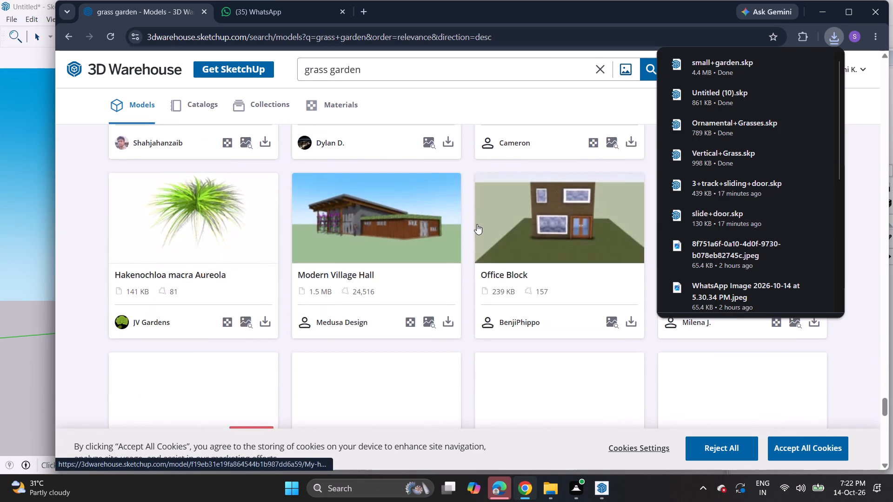
scroll(477, 224, "up", 6)
scroll(477, 224, "down", 7)
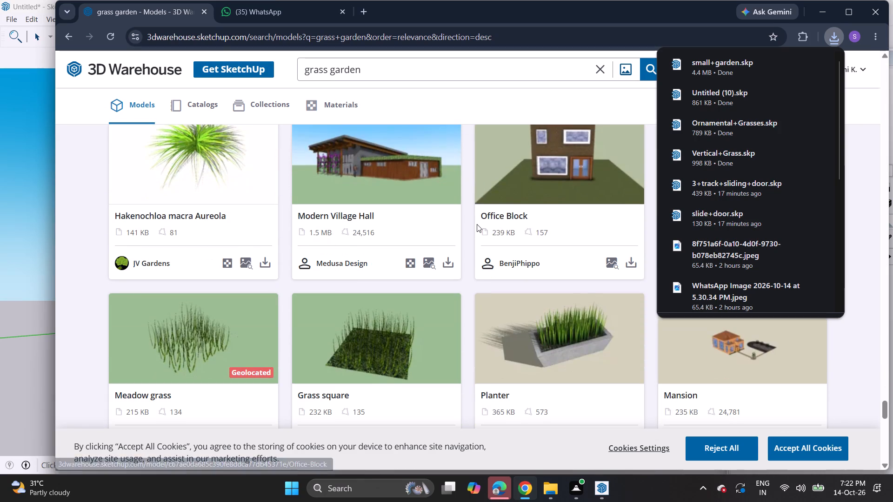
scroll(477, 224, "down", 12)
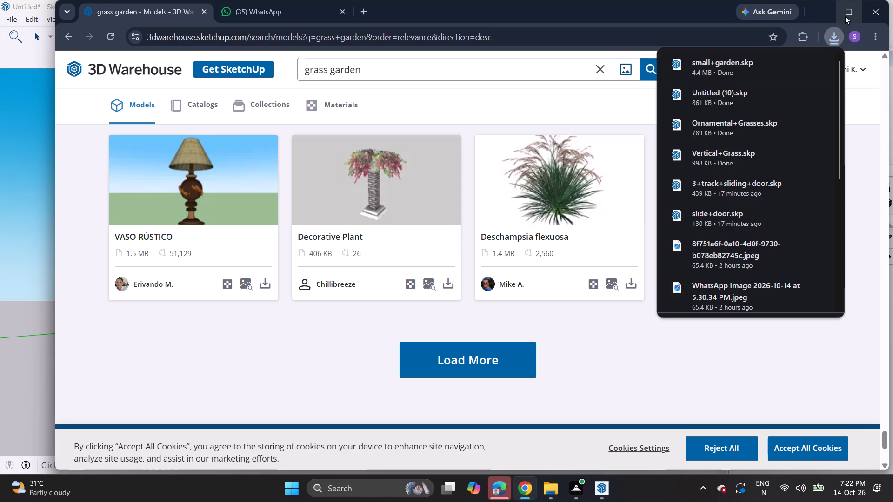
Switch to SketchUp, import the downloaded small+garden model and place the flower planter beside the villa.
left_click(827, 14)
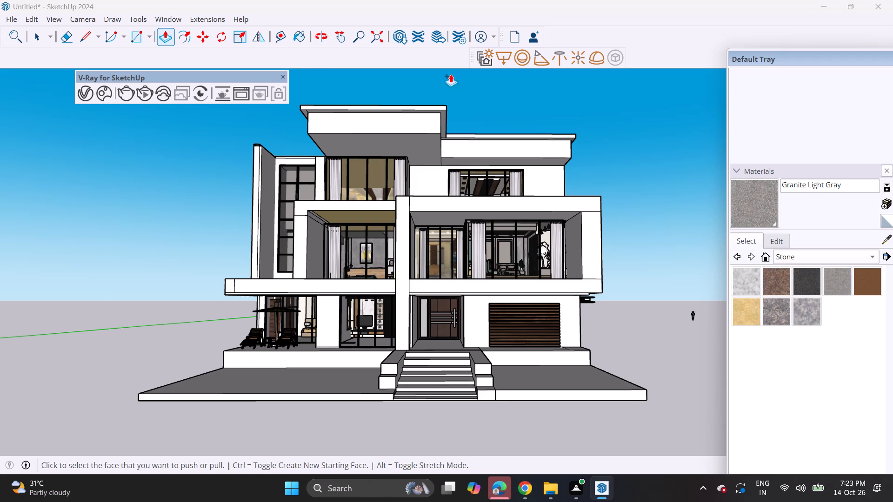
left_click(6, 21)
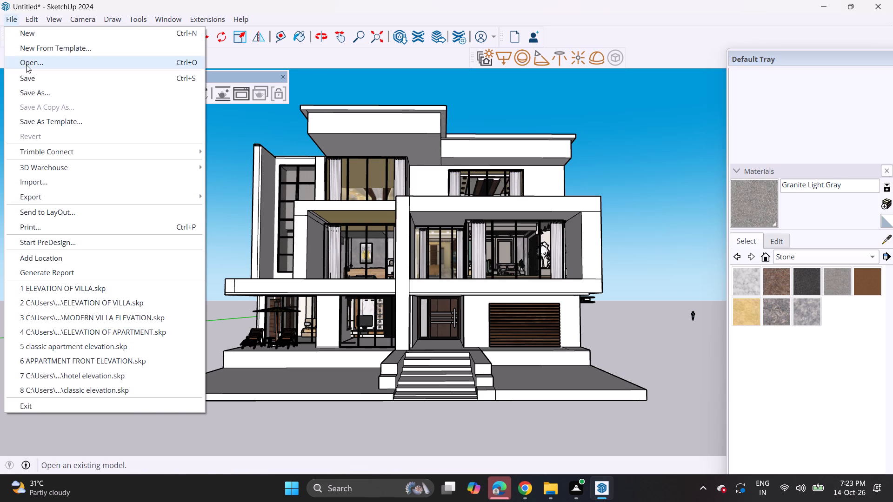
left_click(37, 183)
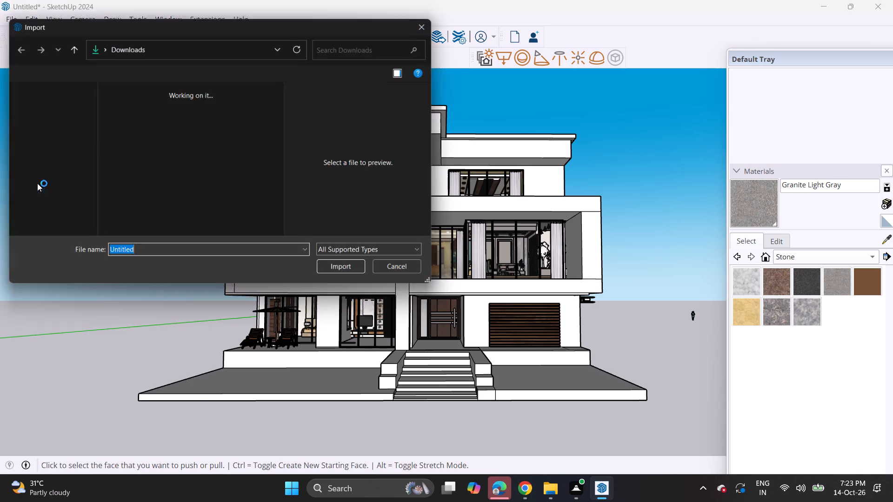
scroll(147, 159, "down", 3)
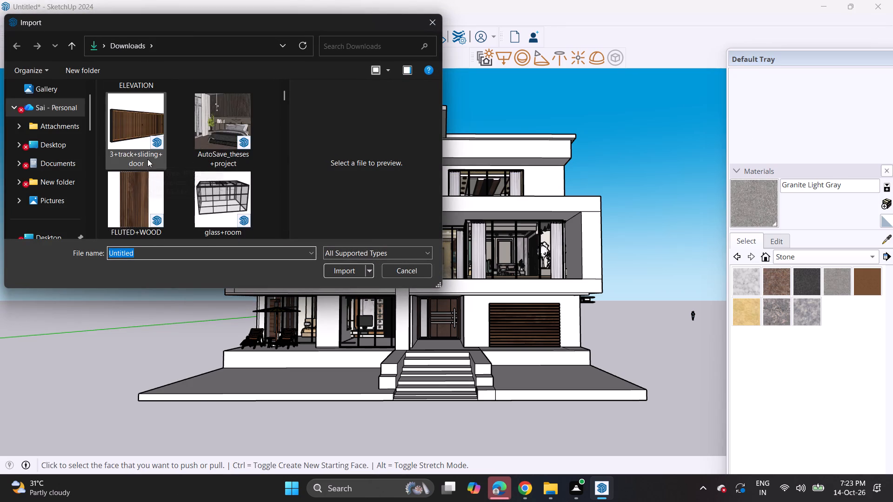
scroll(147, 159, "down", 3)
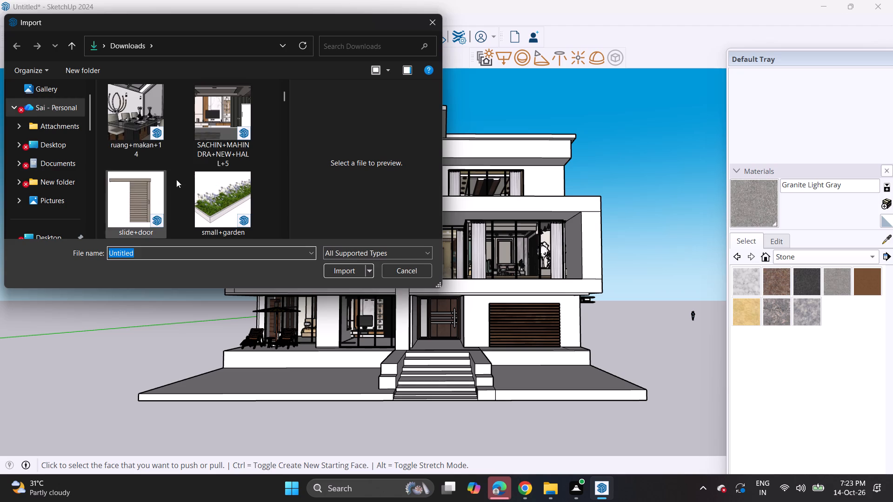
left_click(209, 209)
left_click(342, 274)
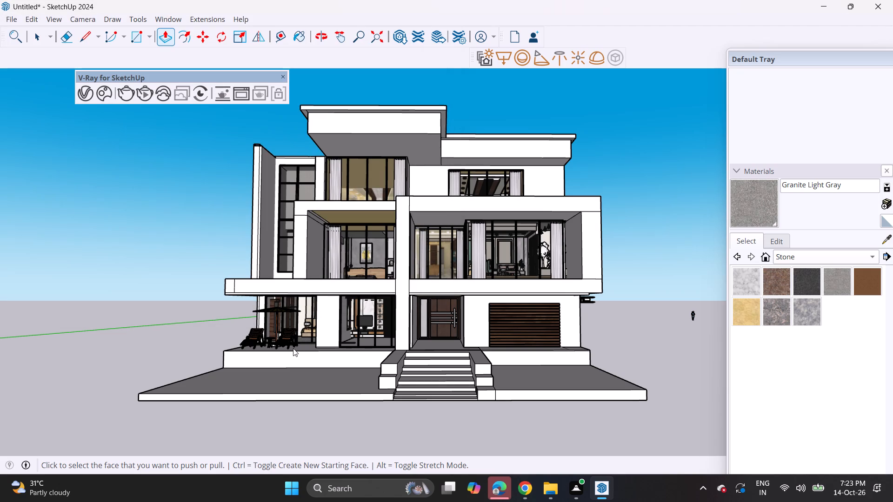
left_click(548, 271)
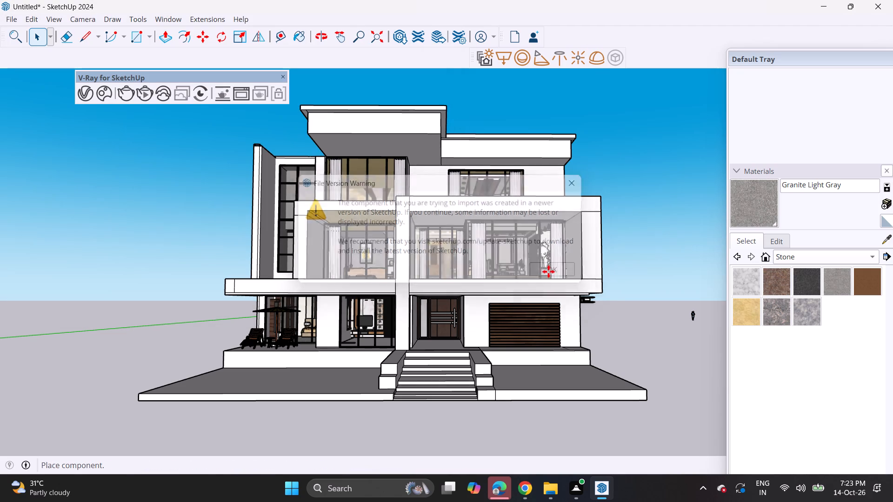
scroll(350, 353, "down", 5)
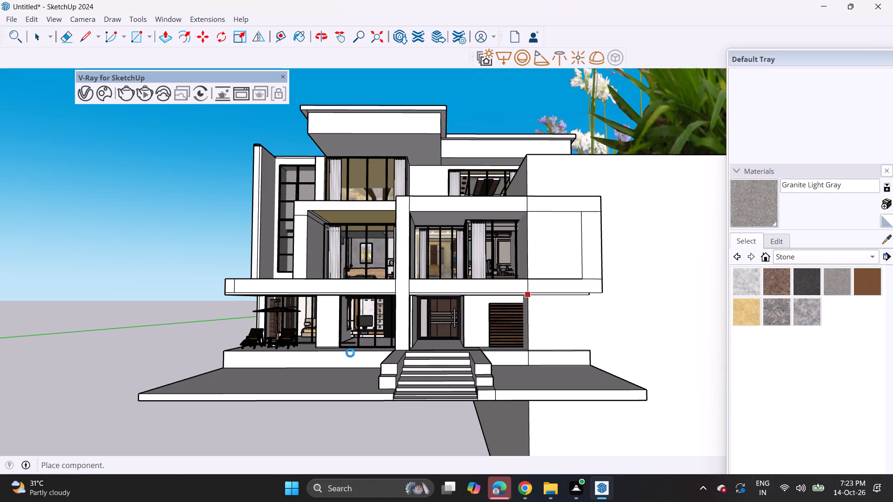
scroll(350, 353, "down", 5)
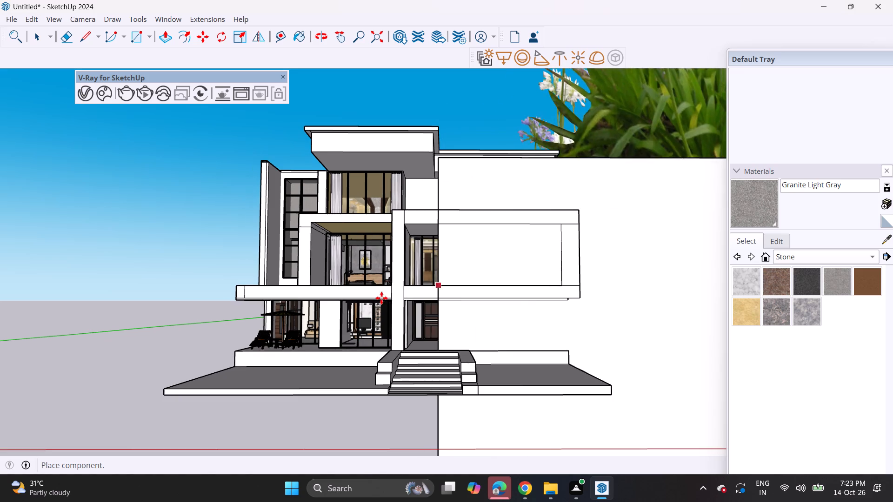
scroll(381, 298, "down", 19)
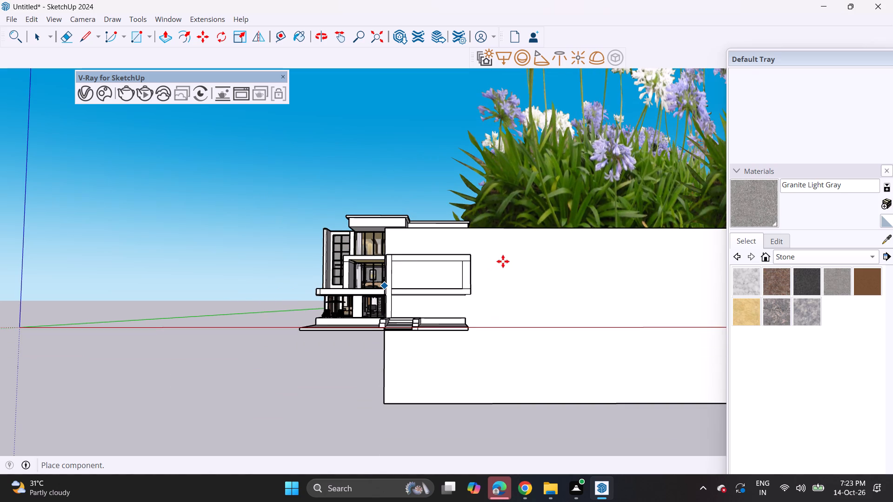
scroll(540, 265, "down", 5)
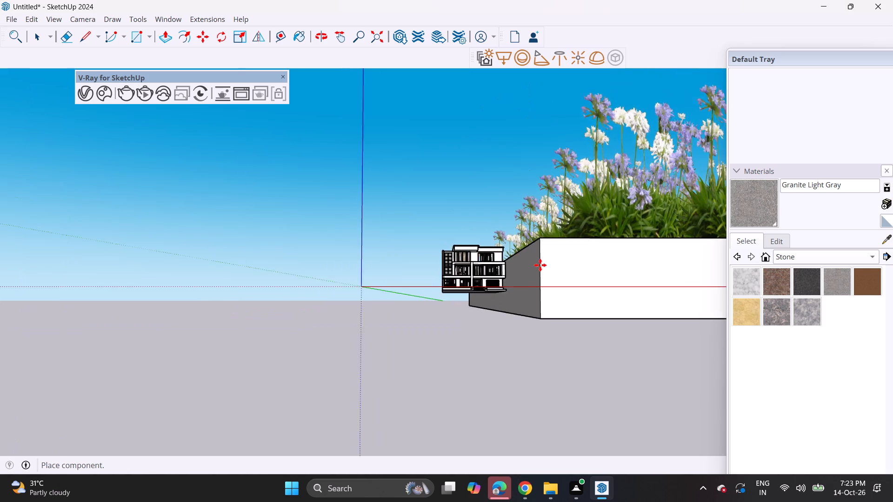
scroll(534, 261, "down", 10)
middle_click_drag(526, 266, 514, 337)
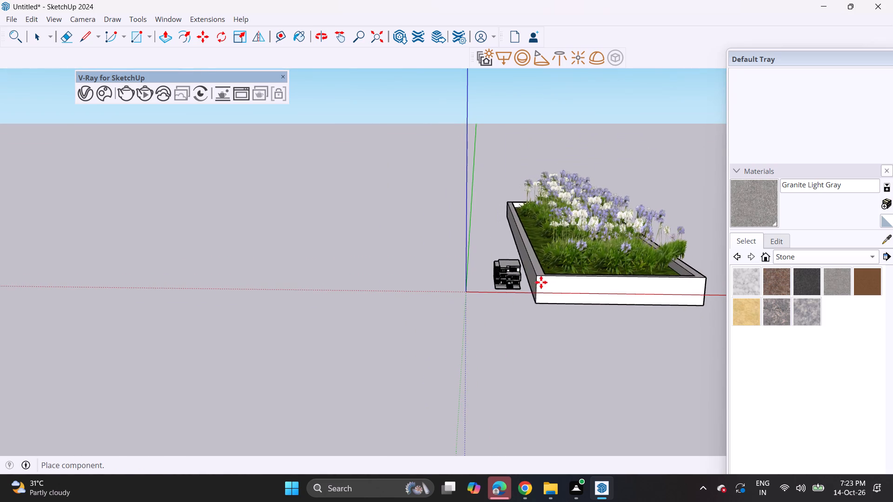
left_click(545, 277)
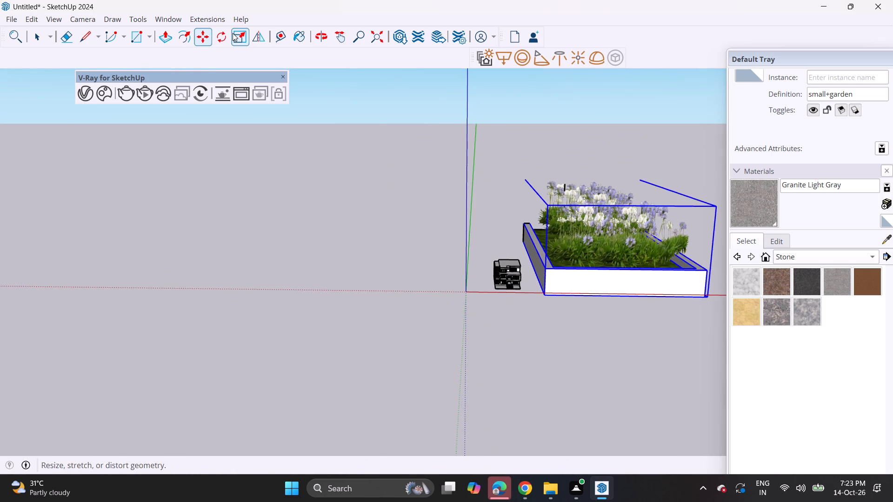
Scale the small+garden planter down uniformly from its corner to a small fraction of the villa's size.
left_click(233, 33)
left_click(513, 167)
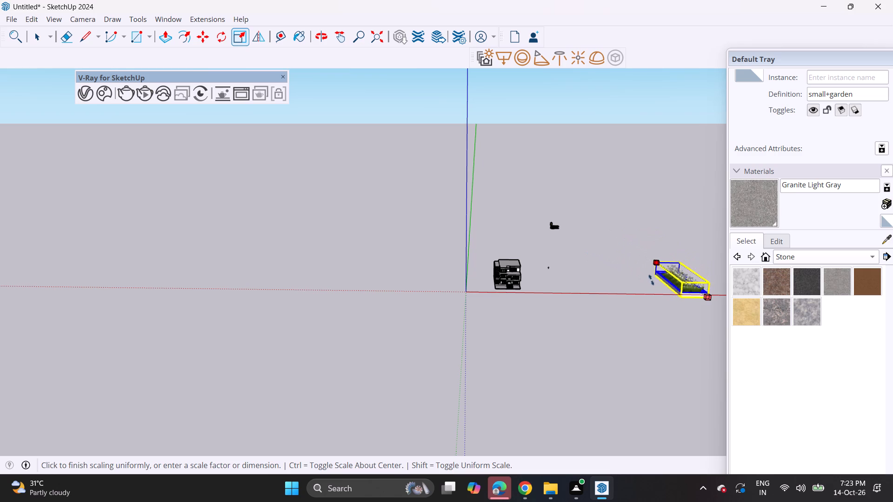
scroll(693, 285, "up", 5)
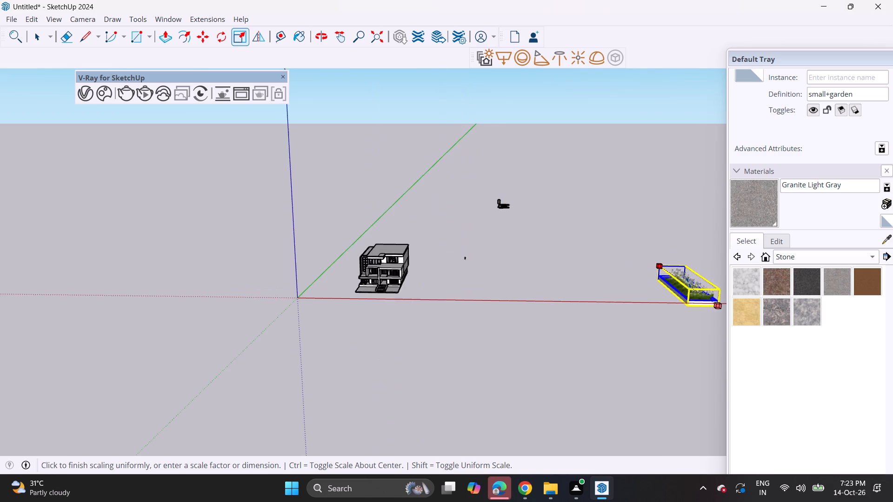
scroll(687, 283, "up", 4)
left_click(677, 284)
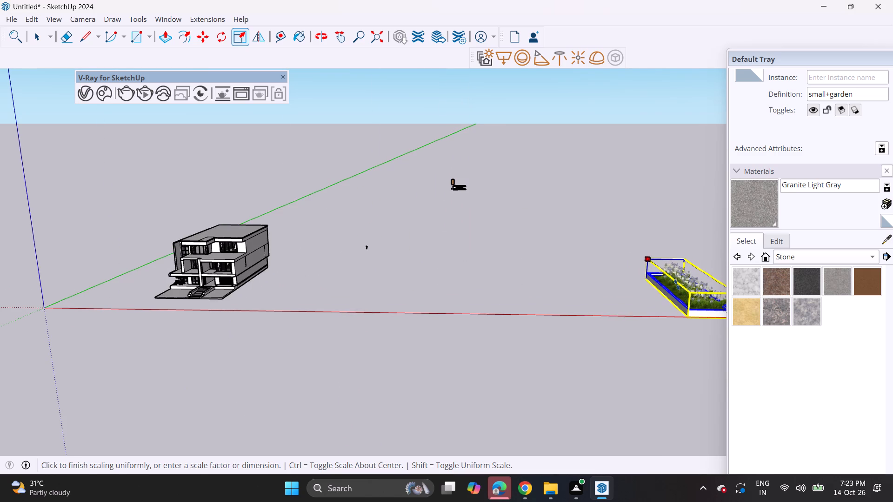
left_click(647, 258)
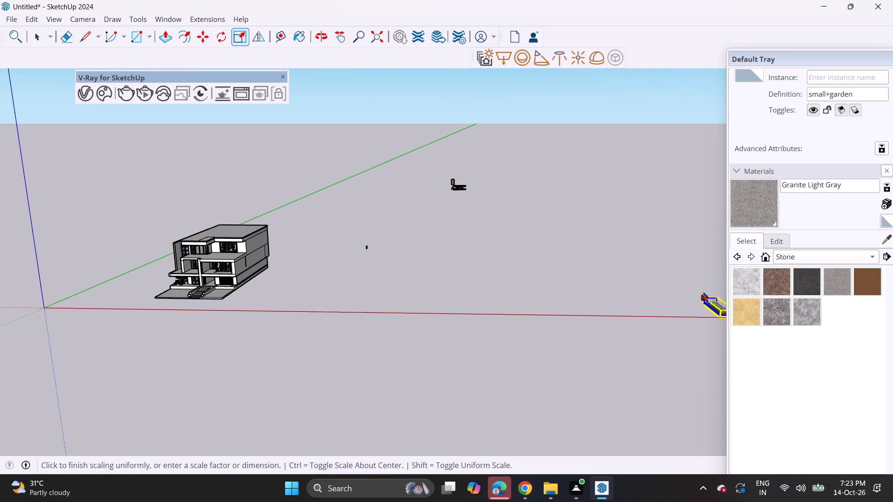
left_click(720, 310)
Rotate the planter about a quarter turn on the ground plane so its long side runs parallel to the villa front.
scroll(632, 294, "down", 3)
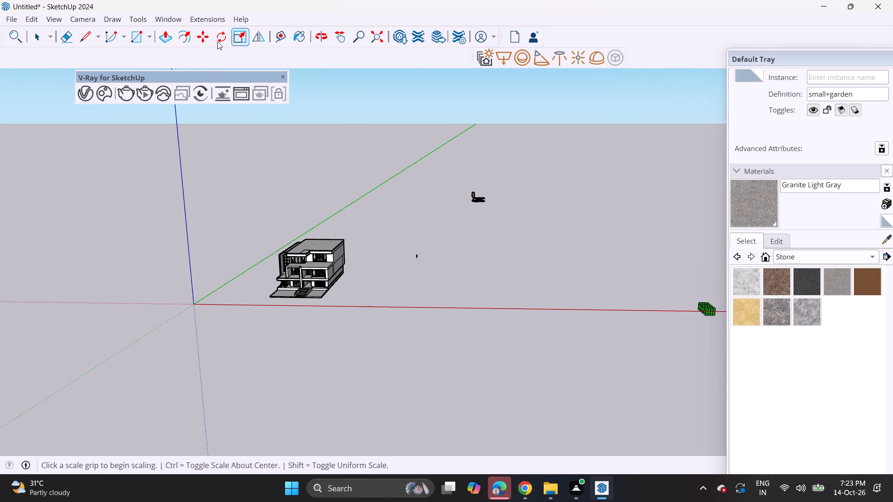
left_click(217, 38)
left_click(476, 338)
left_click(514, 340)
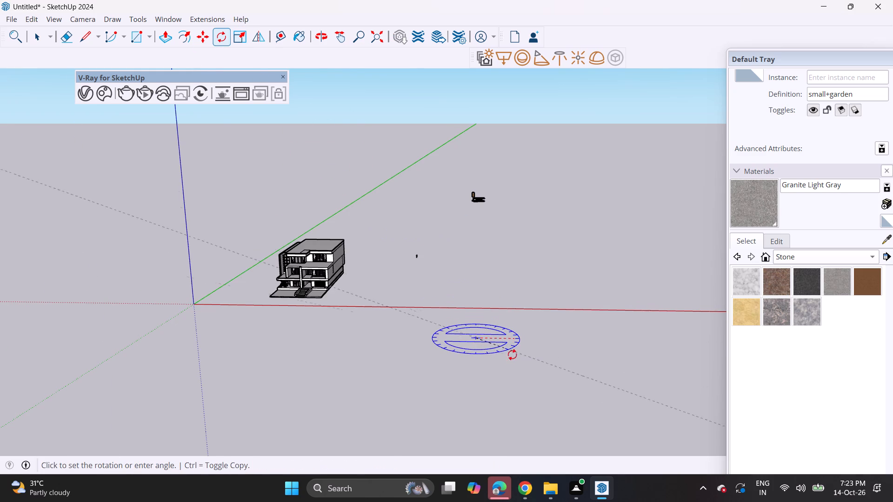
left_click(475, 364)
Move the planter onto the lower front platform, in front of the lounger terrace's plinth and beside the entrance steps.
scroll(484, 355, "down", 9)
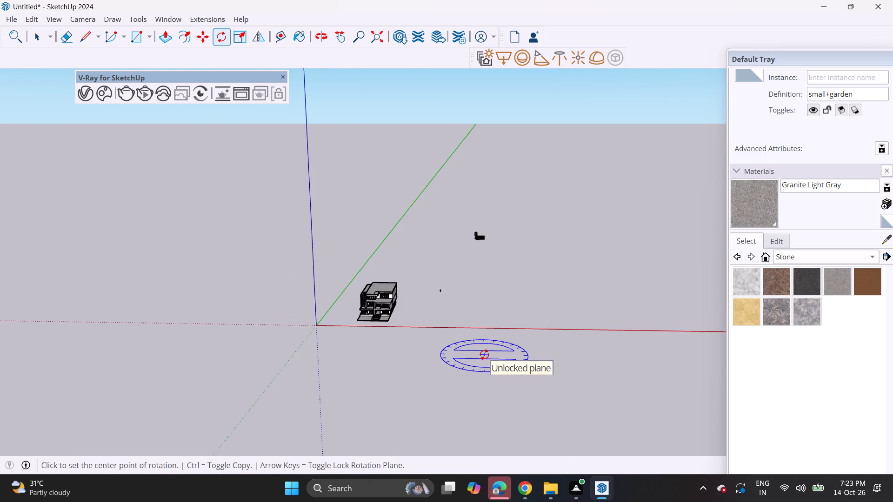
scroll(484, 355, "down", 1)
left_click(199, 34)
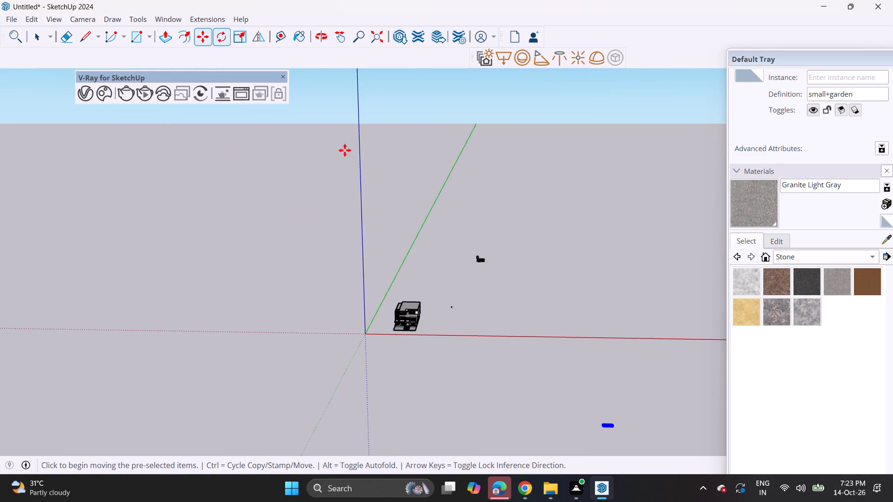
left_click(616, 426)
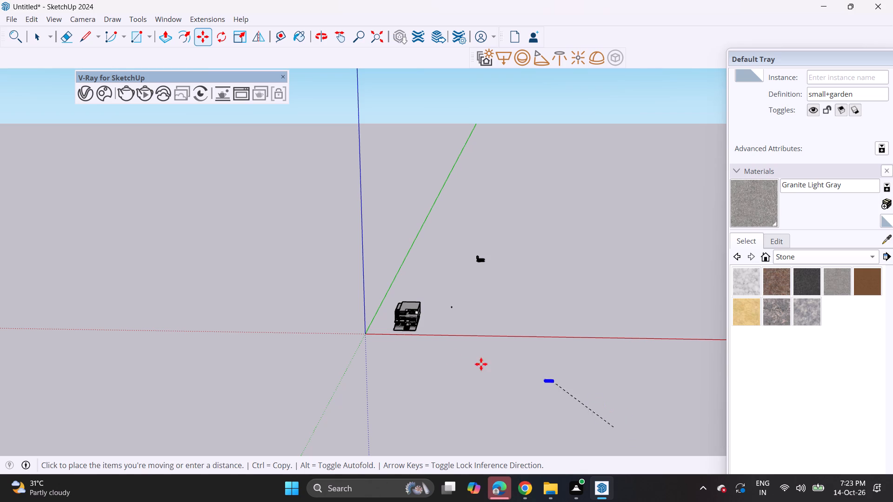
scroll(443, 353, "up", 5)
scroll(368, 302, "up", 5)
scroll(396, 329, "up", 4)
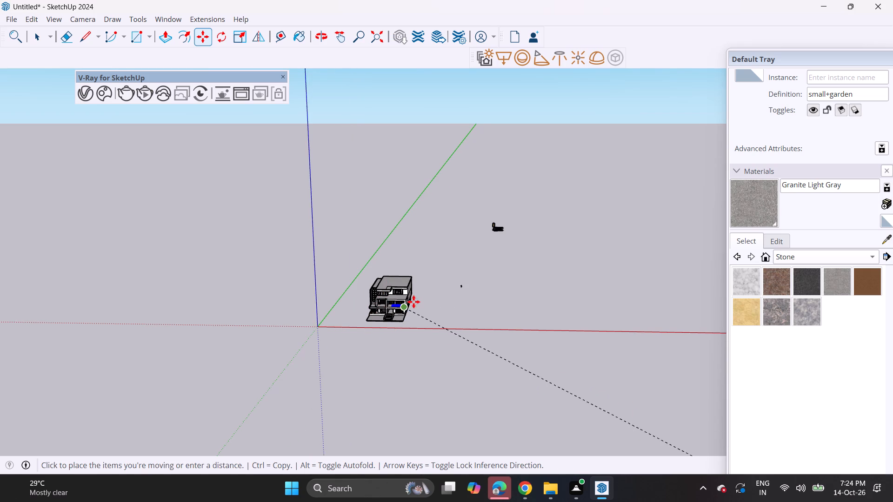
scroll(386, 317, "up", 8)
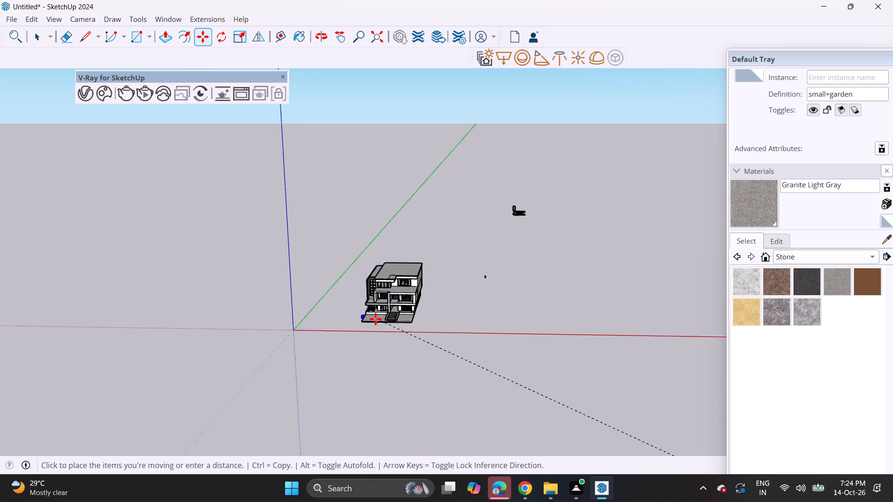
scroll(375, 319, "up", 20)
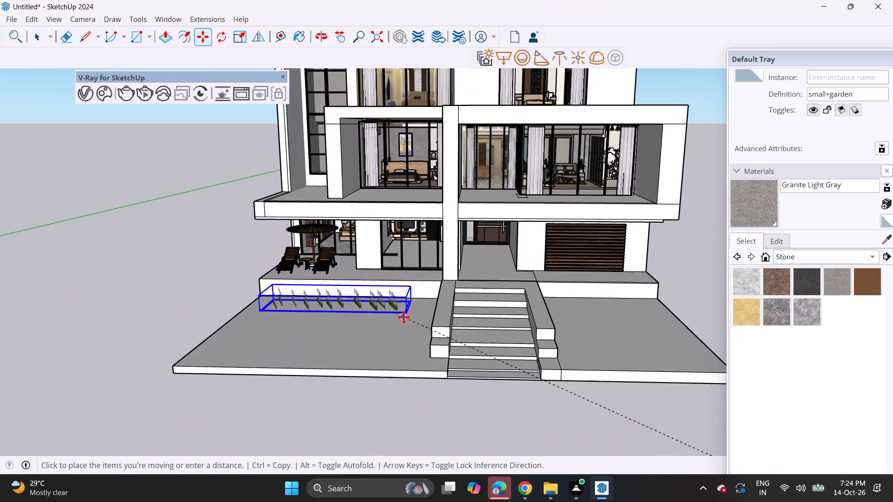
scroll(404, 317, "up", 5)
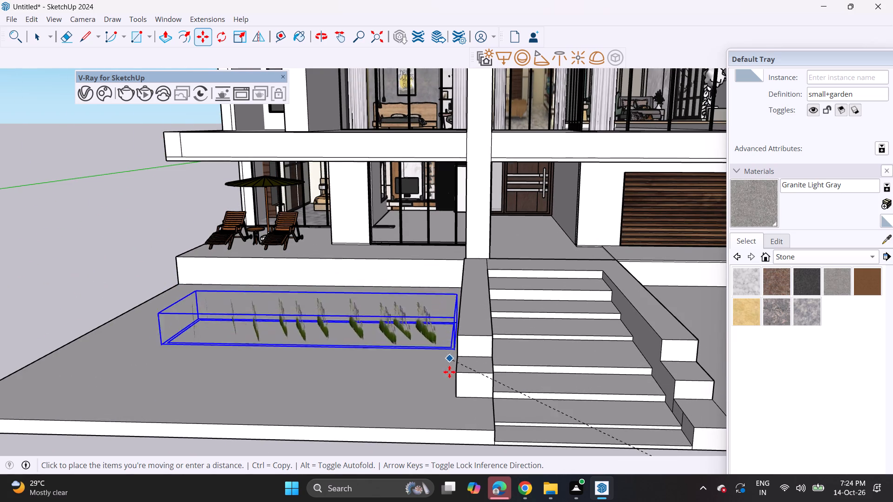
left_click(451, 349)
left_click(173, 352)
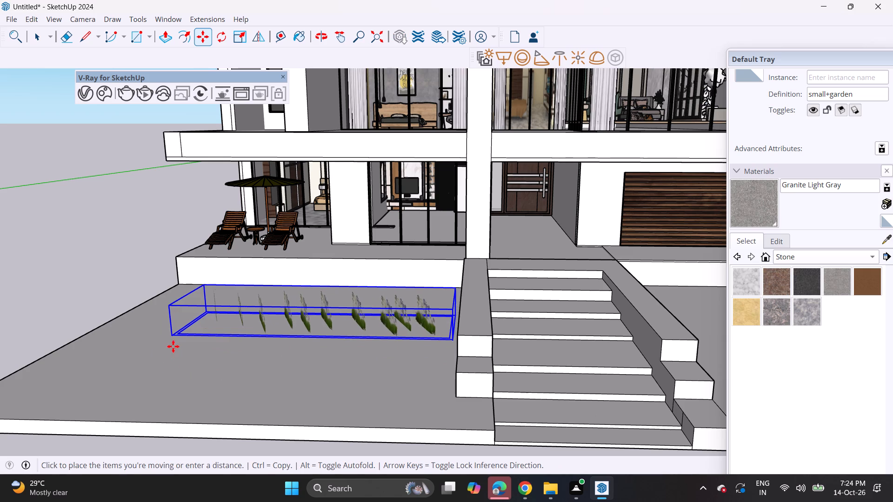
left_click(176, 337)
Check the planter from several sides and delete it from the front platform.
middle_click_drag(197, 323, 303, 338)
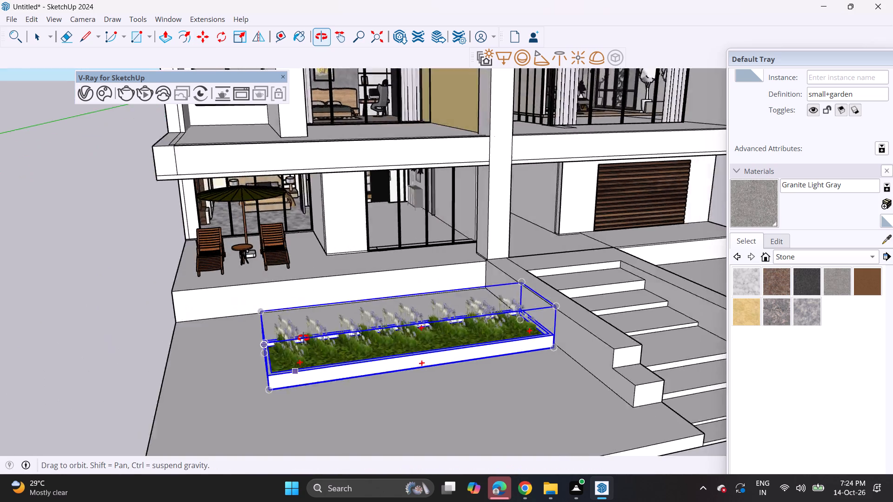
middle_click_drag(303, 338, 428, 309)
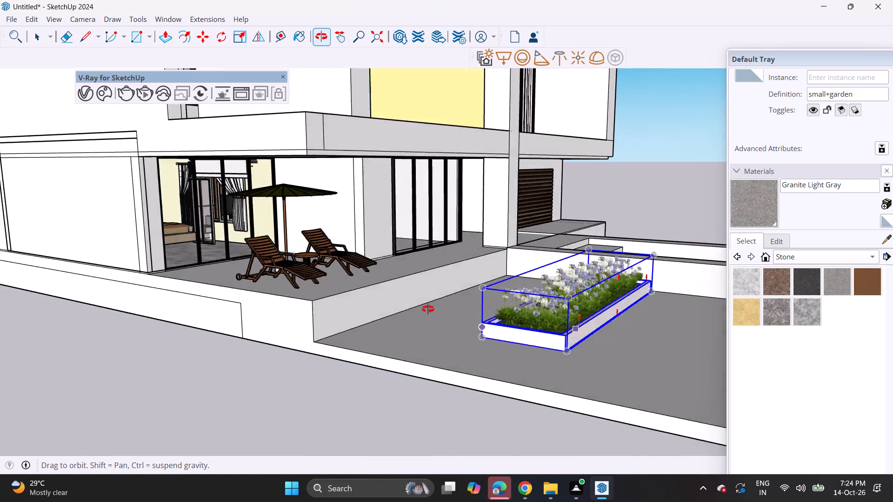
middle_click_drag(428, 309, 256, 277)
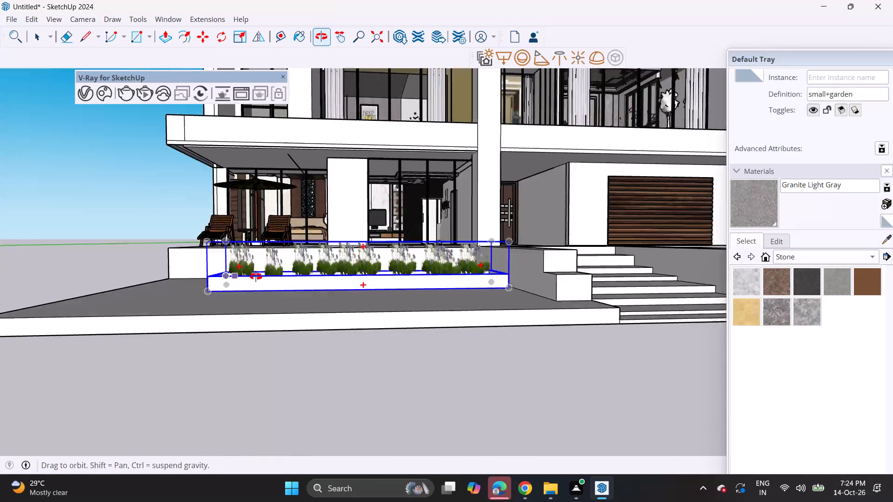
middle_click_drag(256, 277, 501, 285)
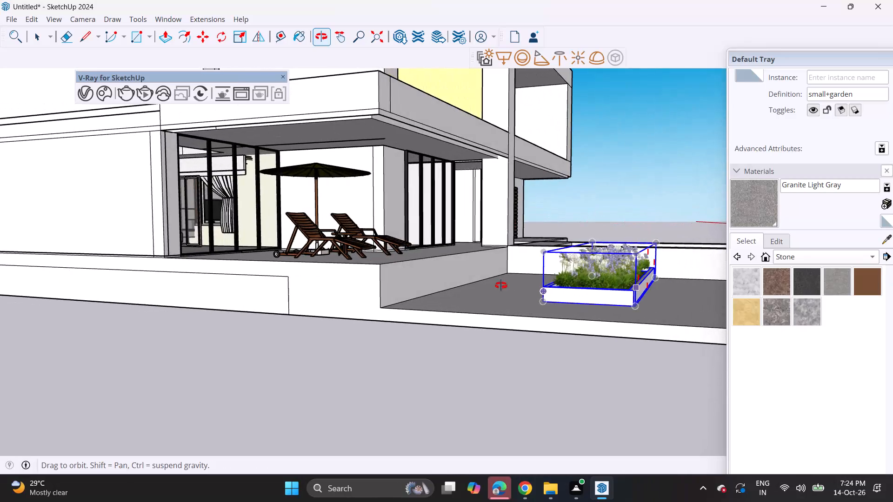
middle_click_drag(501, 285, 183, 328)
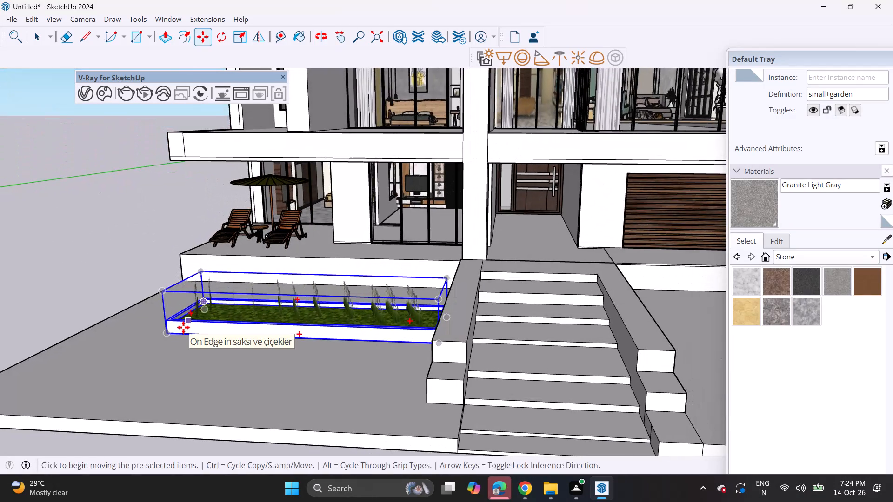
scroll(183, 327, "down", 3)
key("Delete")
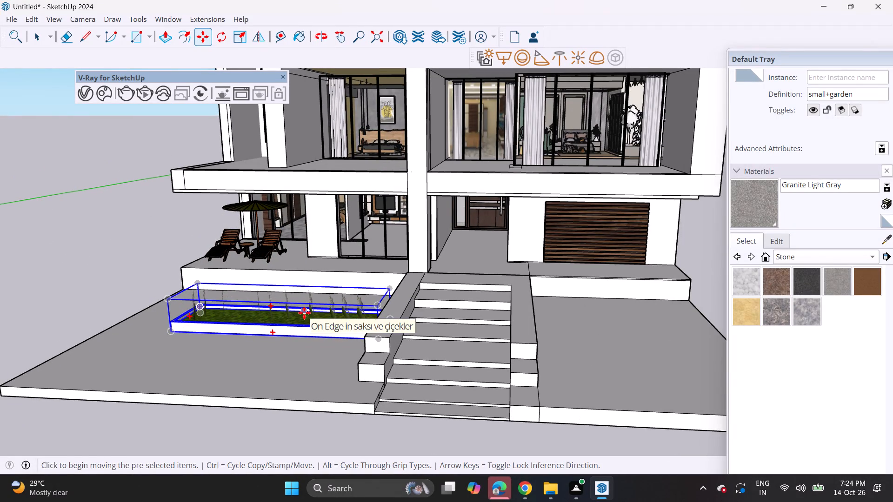
Delete the selected small+garden planter from the lower front platform.
key("BackSpace")
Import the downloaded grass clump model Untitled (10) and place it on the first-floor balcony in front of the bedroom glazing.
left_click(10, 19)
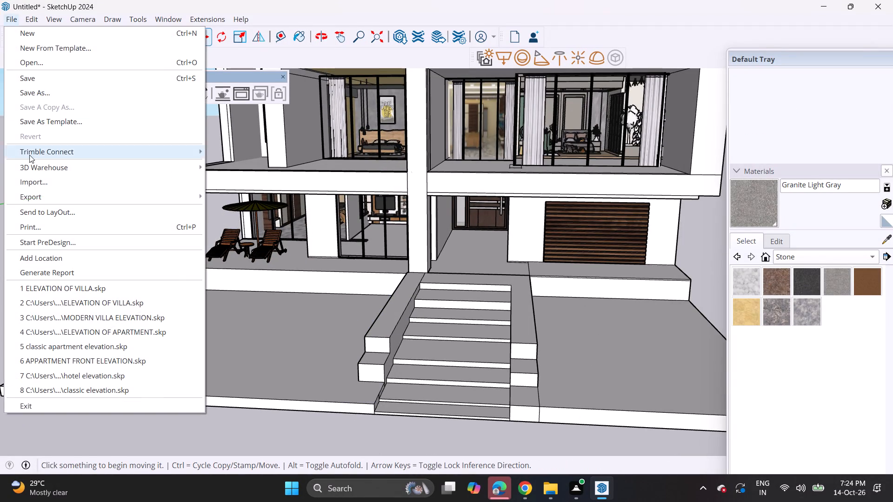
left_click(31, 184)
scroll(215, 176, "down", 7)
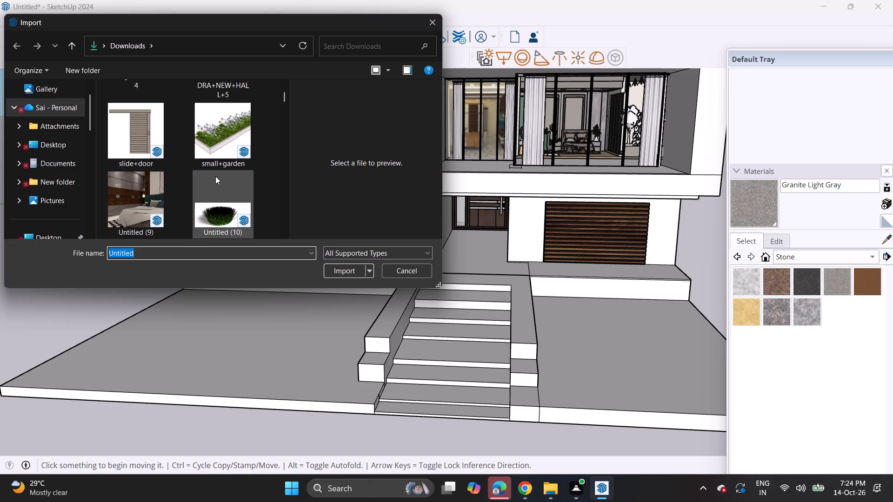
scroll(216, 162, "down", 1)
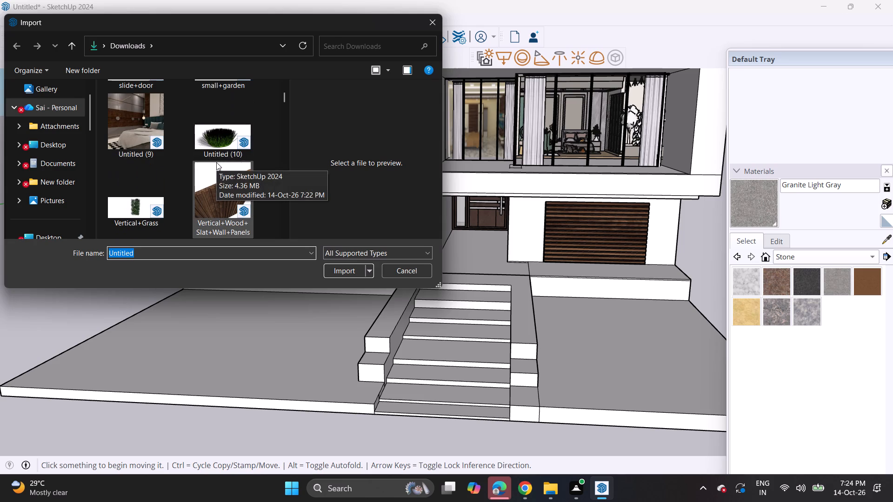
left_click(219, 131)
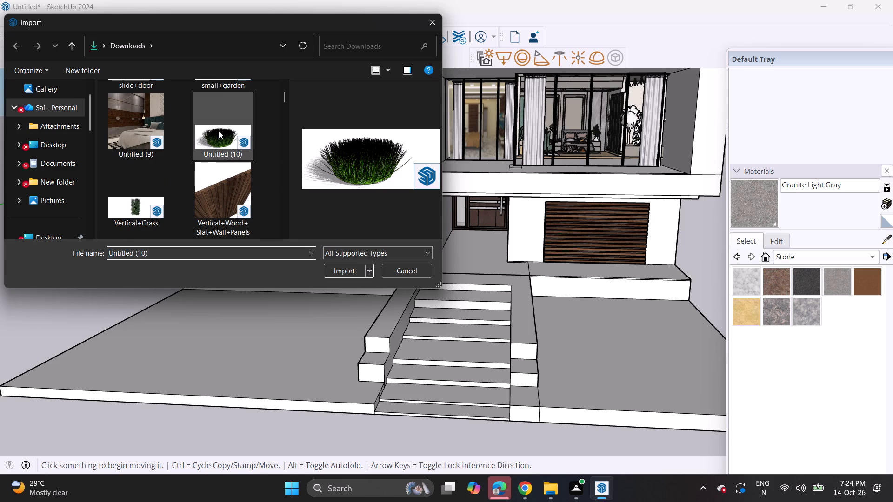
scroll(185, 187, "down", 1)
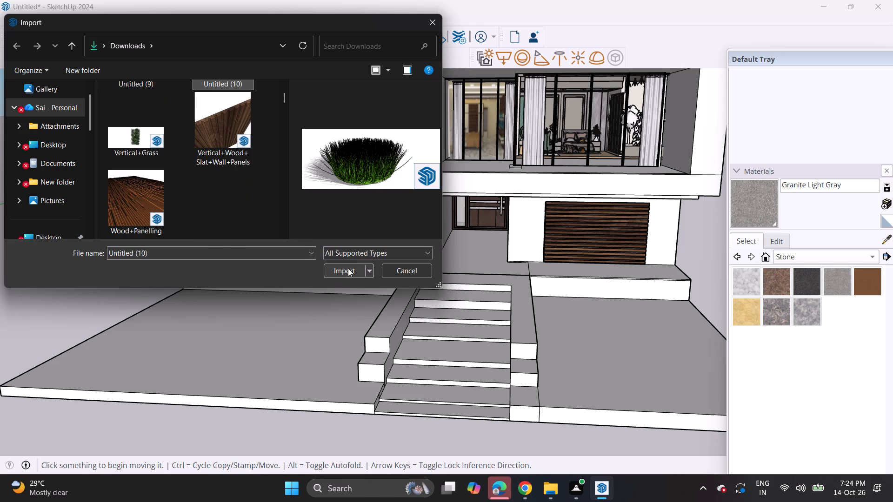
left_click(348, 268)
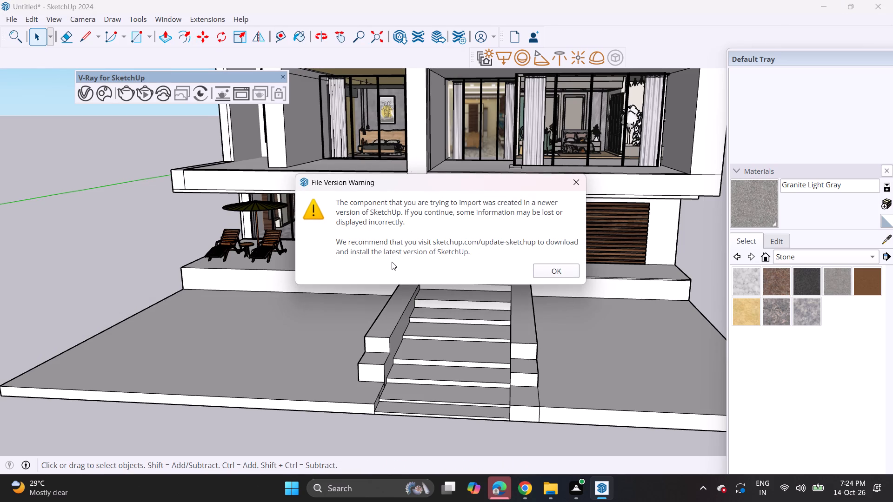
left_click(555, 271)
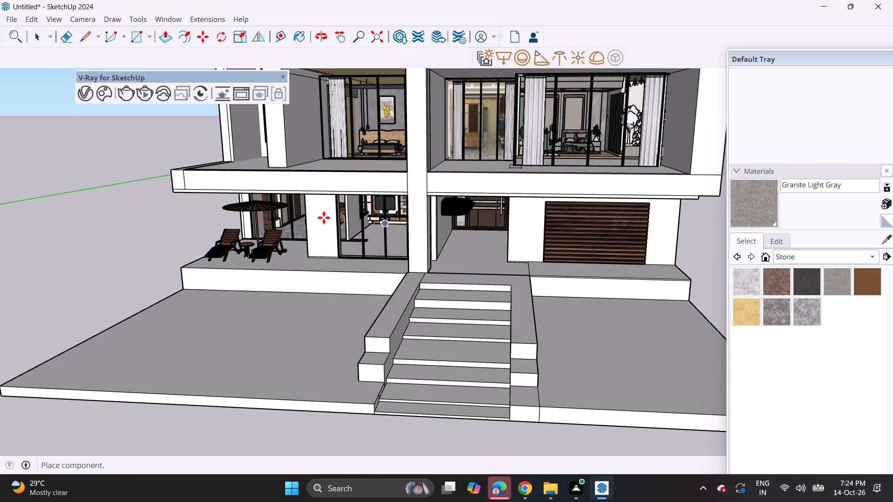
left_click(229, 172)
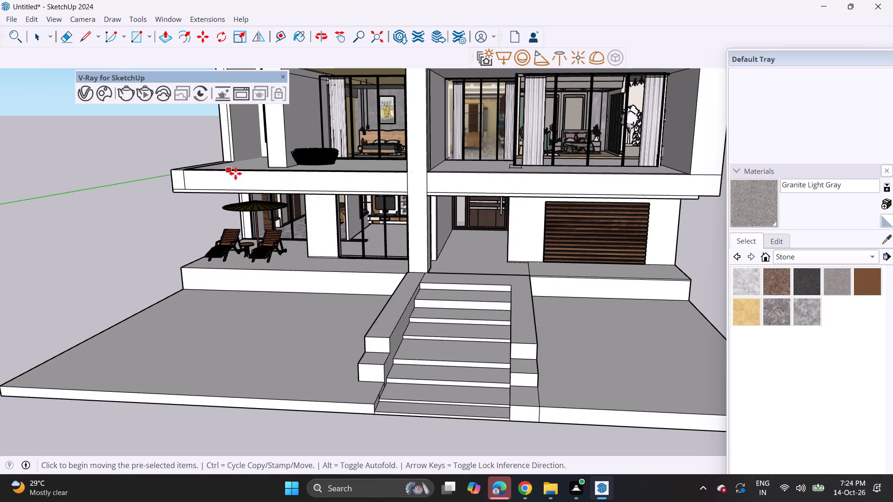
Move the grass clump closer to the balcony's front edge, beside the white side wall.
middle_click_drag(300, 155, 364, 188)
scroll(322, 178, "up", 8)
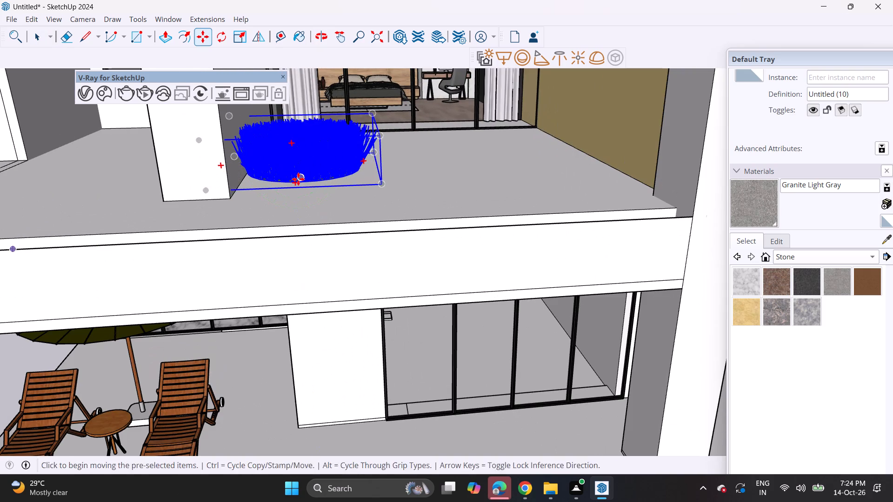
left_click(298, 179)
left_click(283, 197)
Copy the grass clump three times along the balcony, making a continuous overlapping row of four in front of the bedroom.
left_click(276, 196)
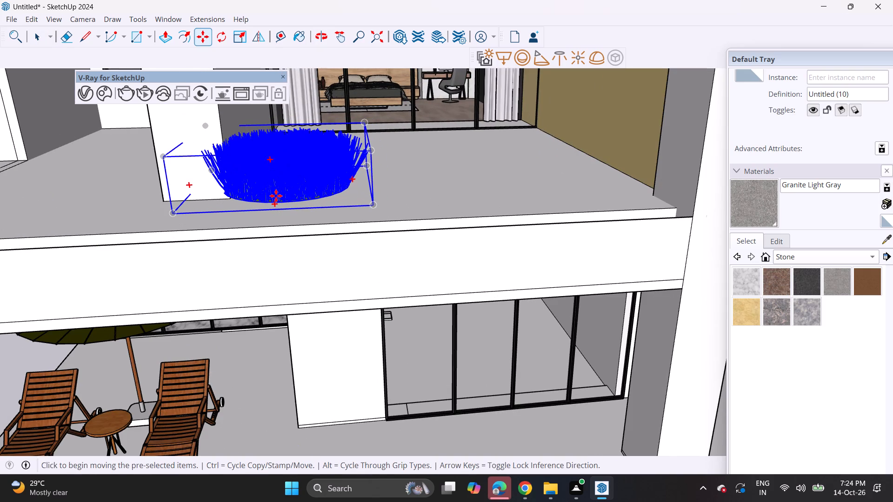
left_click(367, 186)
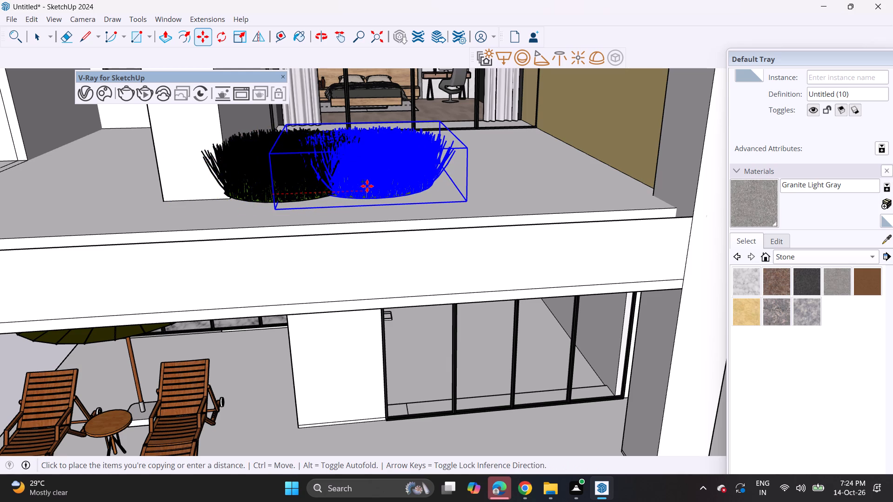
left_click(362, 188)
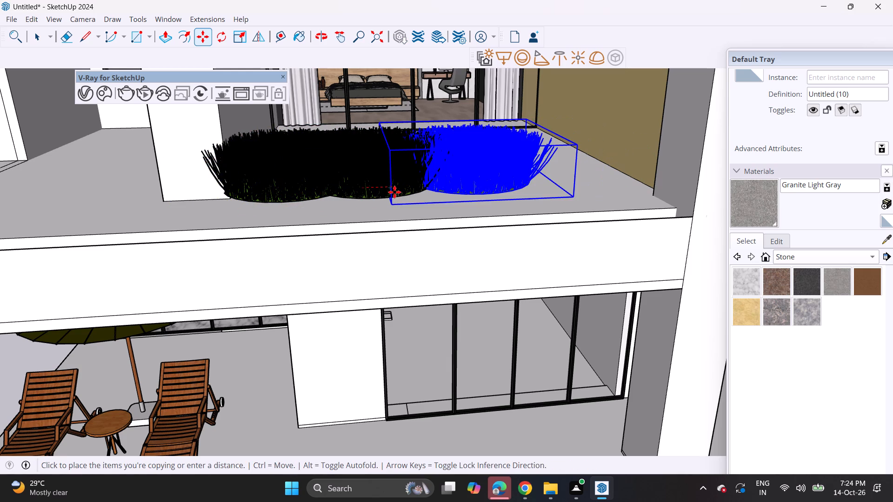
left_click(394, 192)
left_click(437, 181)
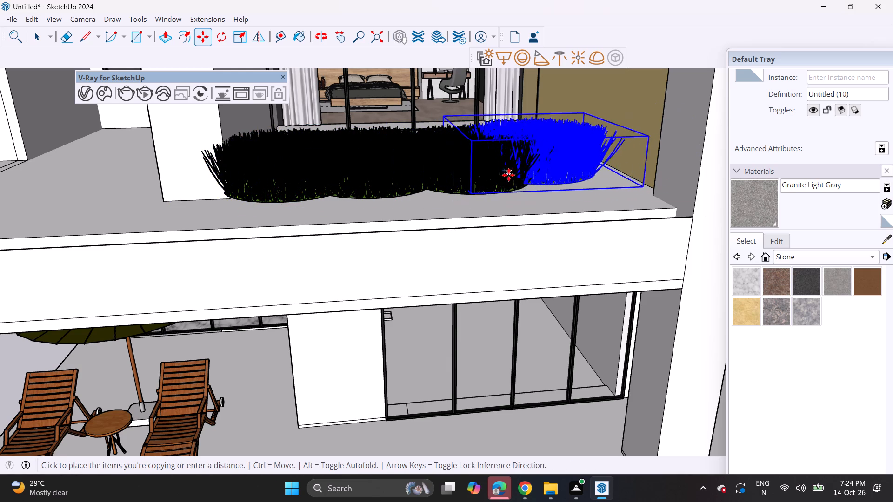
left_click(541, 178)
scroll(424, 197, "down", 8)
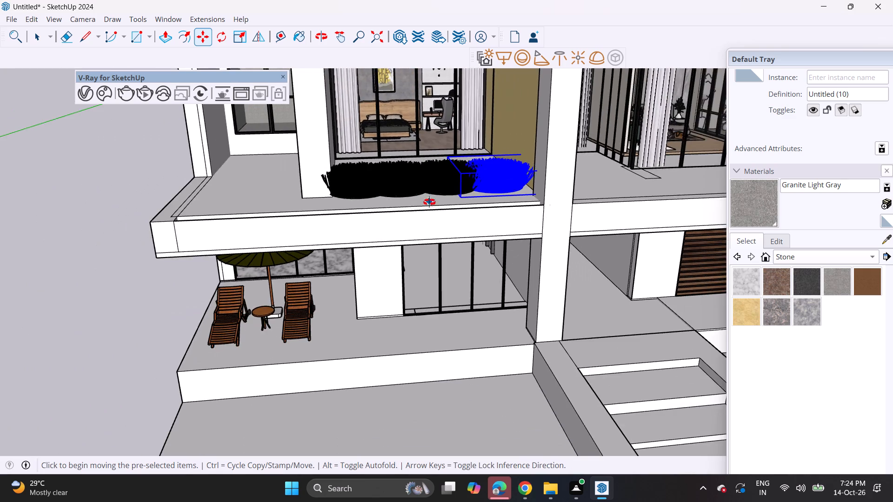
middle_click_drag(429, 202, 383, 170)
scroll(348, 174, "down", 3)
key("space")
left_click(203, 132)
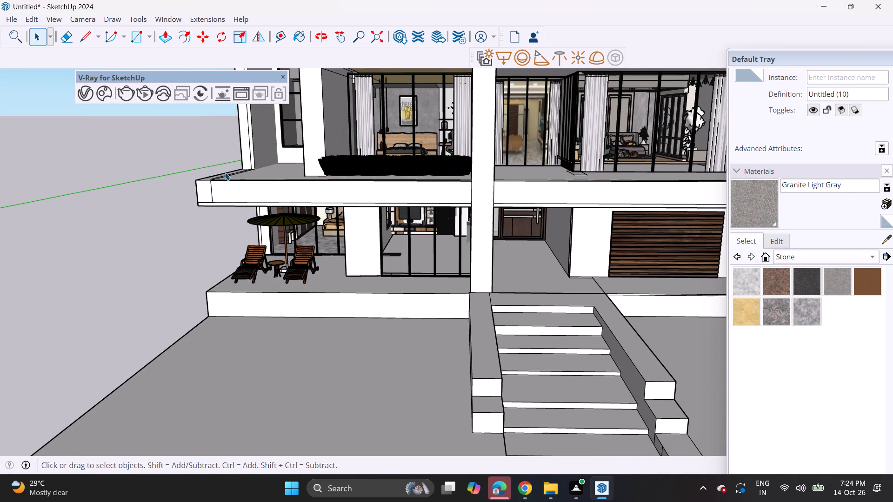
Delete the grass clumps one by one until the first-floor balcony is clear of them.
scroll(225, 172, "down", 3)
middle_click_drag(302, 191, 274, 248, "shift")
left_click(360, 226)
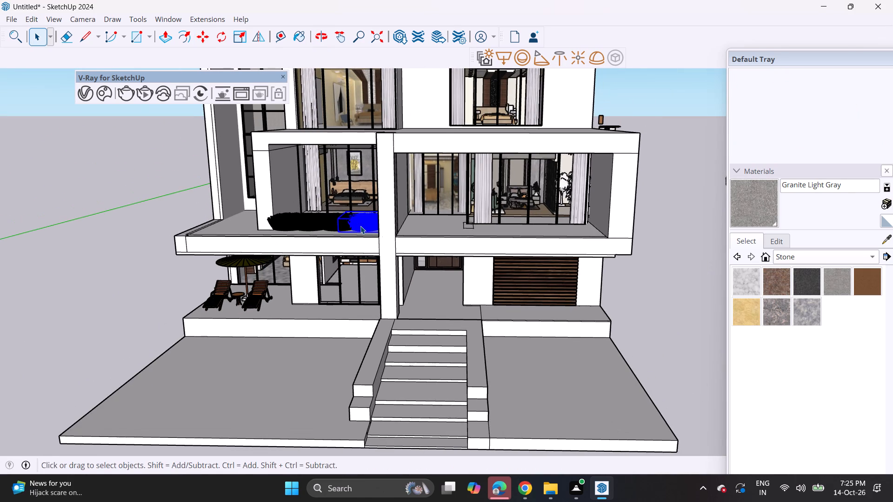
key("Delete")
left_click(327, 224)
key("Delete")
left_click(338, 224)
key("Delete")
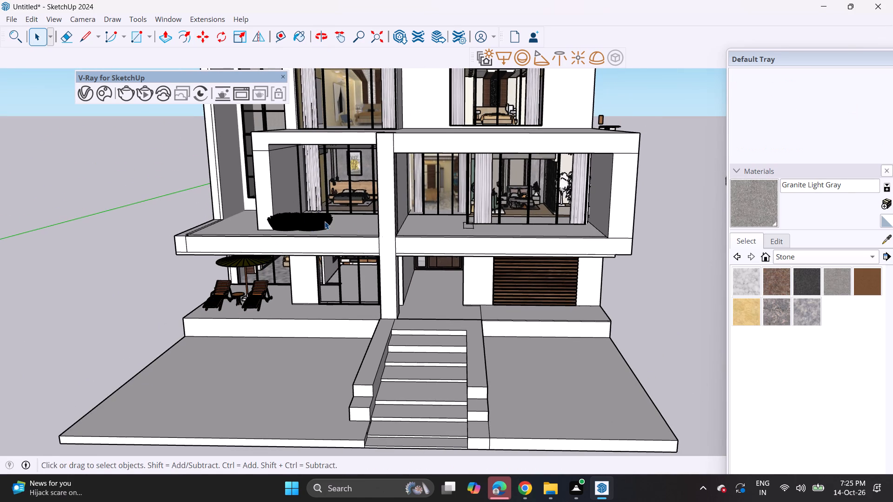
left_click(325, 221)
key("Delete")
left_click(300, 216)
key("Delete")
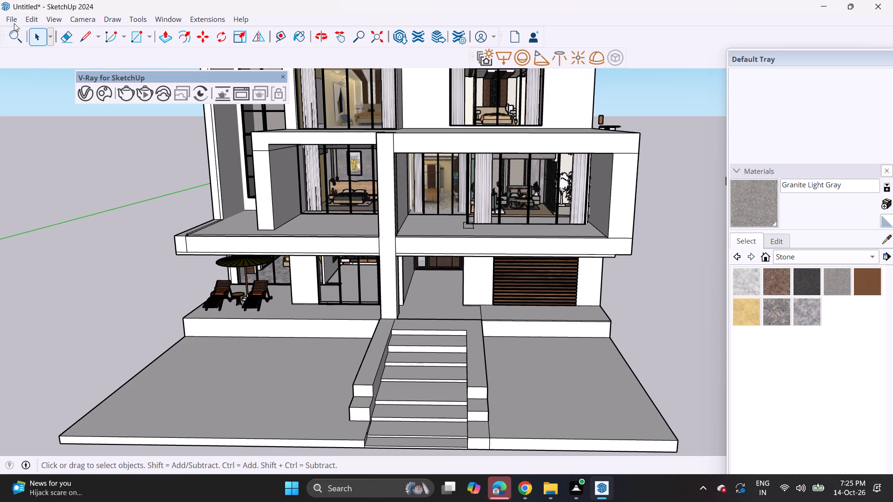
Browse the Downloads folder for import, examining the model thumbnails for suitable plants, hedges or planters.
left_click(14, 21)
left_click(26, 185)
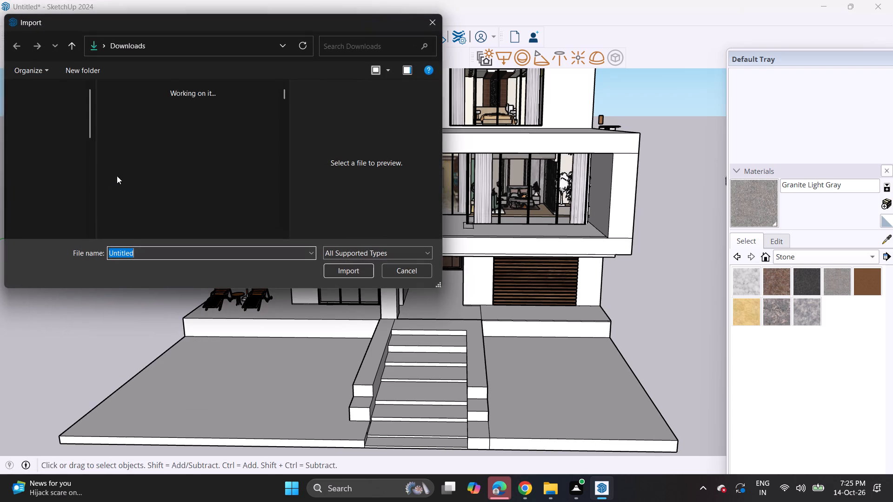
scroll(166, 168, "down", 7)
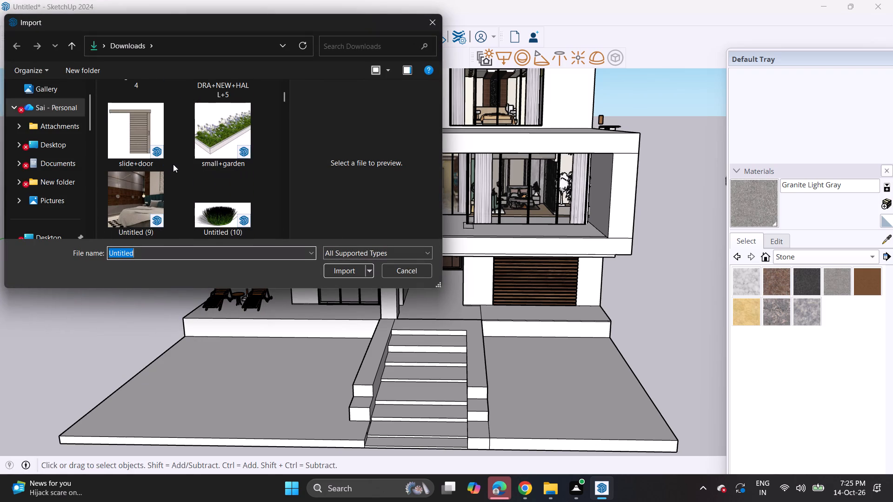
scroll(175, 164, "down", 2)
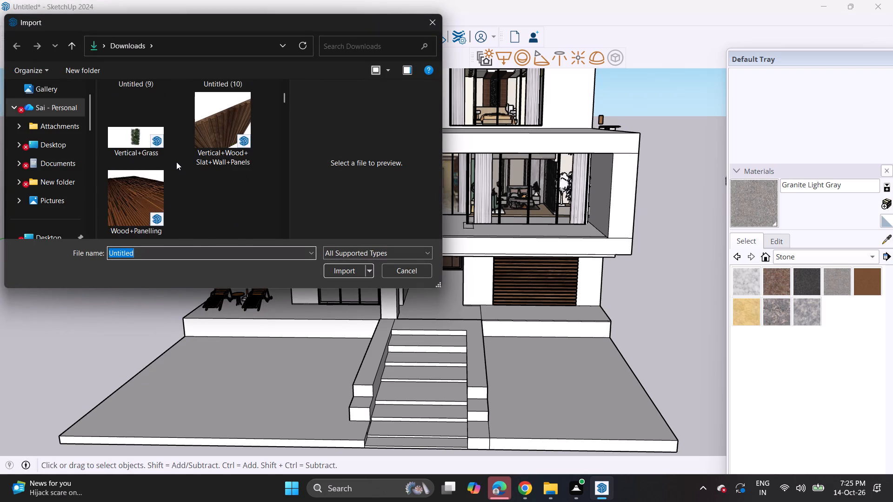
scroll(176, 162, "down", 12)
scroll(177, 159, "down", 10)
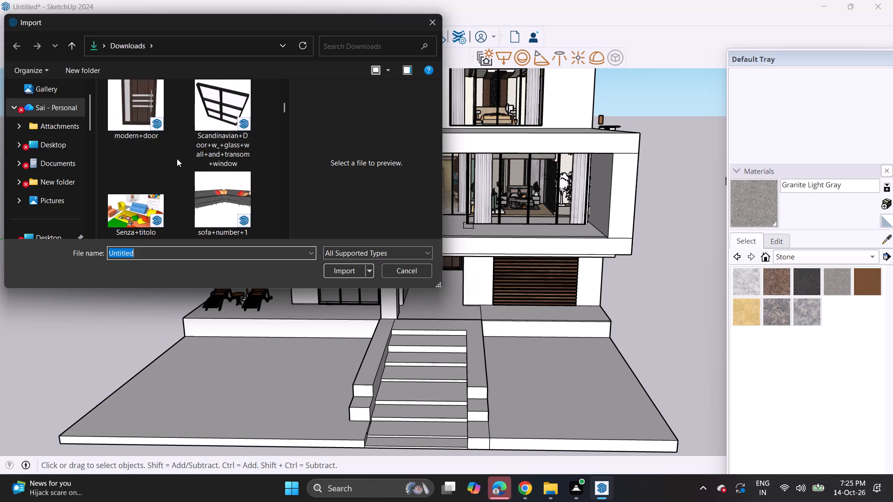
scroll(177, 159, "up", 4)
scroll(177, 159, "down", 3)
scroll(178, 159, "up", 3)
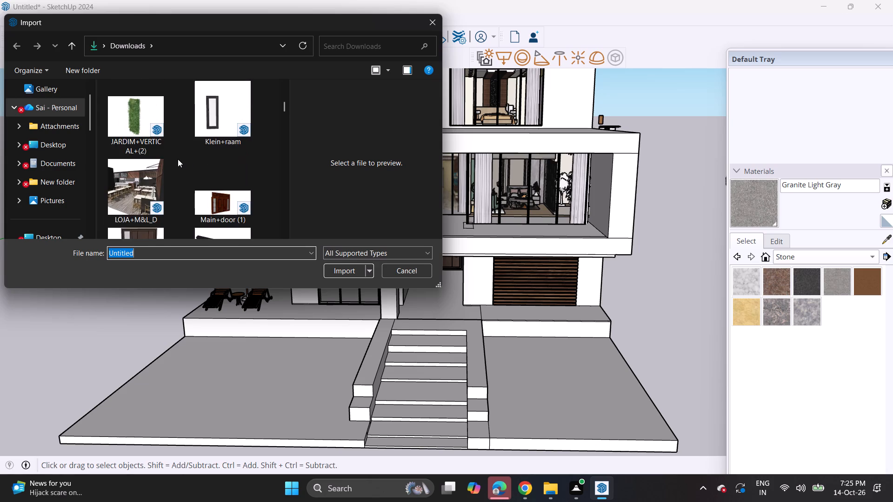
scroll(178, 159, "up", 2)
scroll(180, 160, "down", 10)
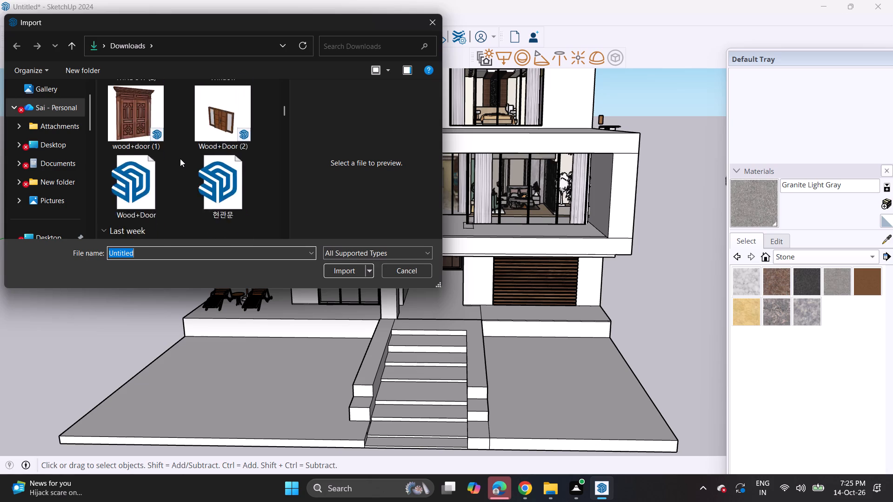
scroll(180, 159, "down", 20)
scroll(180, 159, "down", 10)
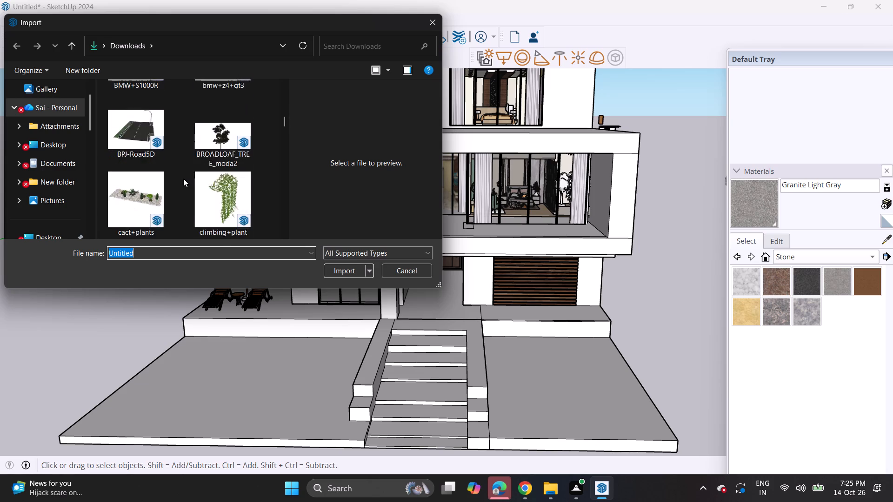
scroll(183, 178, "down", 15)
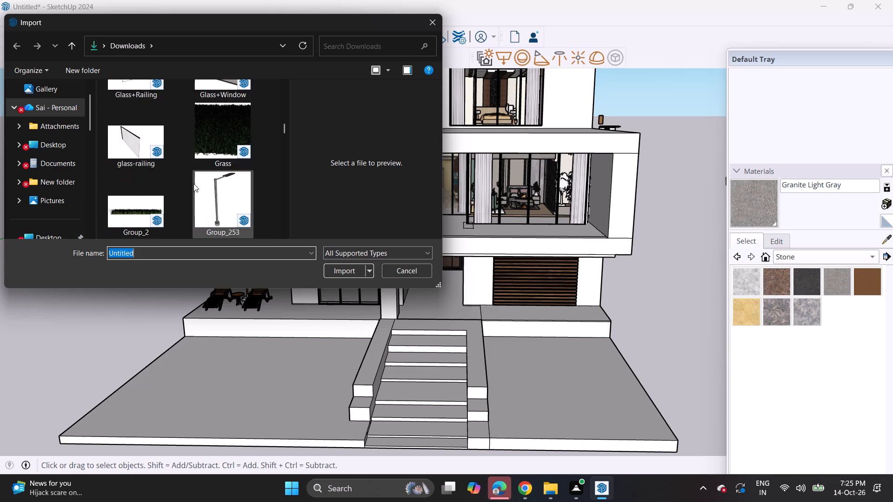
scroll(193, 184, "down", 3)
scroll(192, 181, "up", 4)
scroll(192, 181, "down", 1)
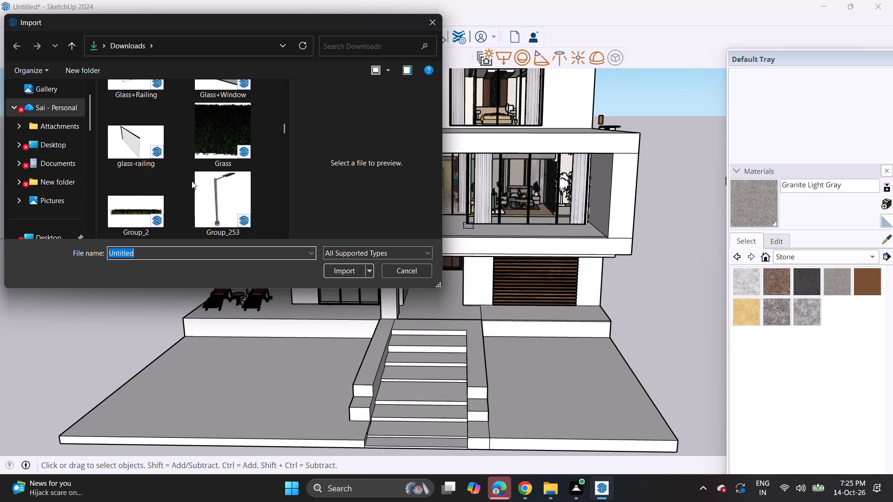
scroll(192, 181, "up", 1)
scroll(192, 181, "down", 16)
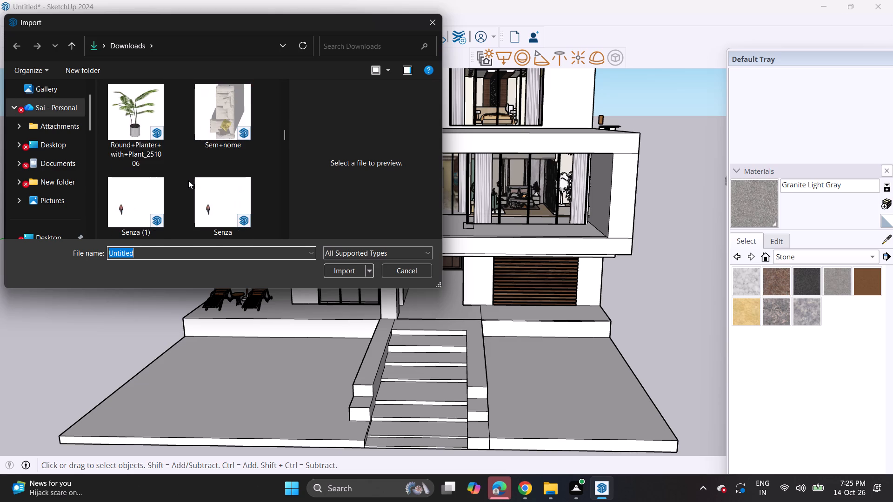
scroll(188, 180, "down", 10)
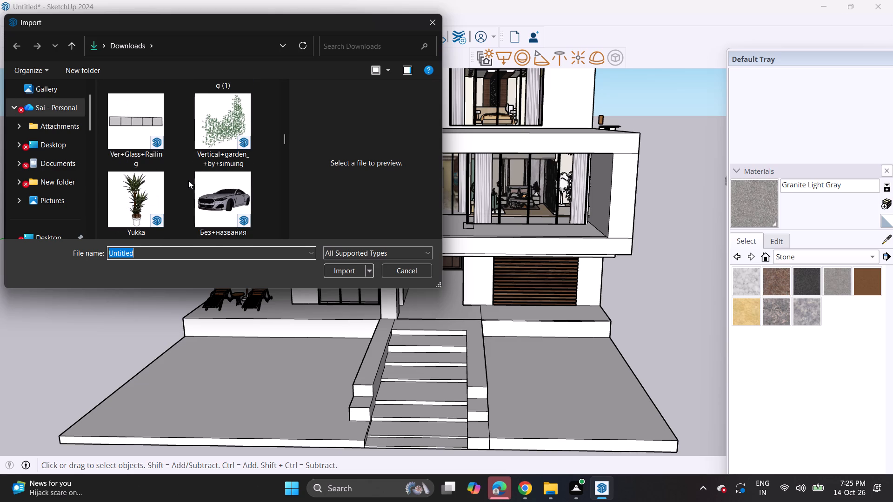
scroll(188, 180, "down", 3)
scroll(188, 180, "up", 3)
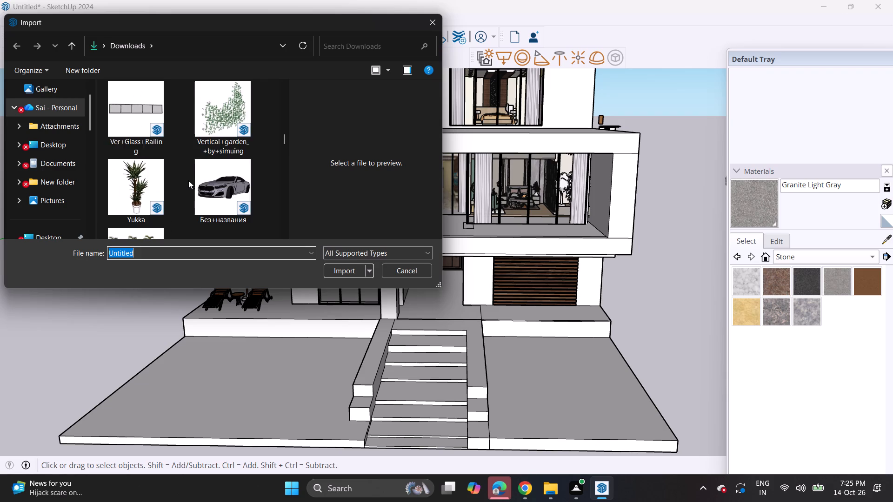
scroll(188, 180, "up", 9)
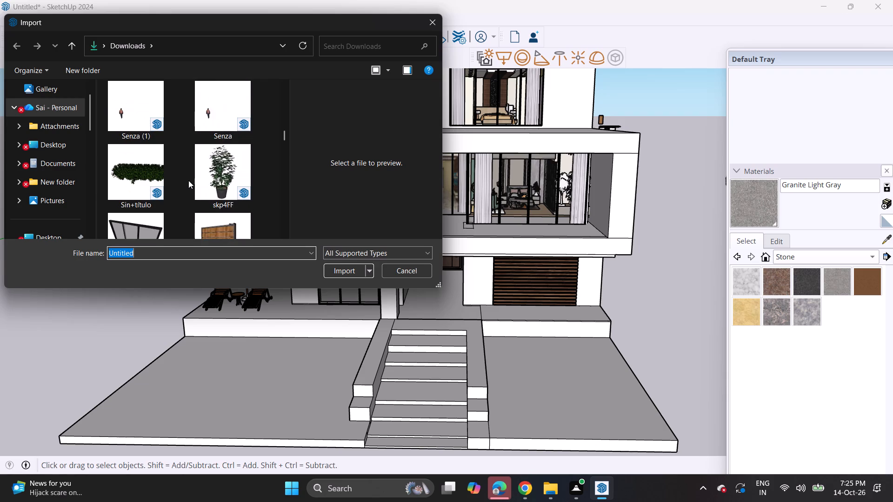
scroll(188, 180, "up", 6)
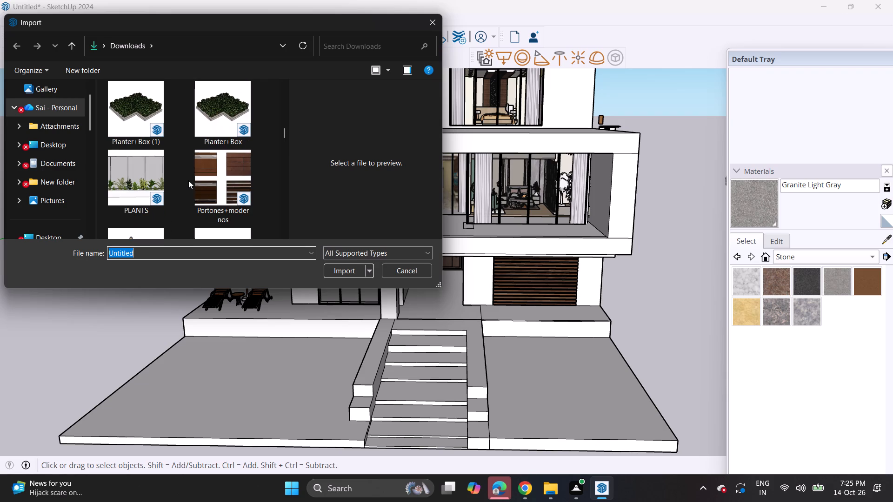
Import the PLANTS model from Downloads and place it on the open ground beside the villa.
left_click(139, 180)
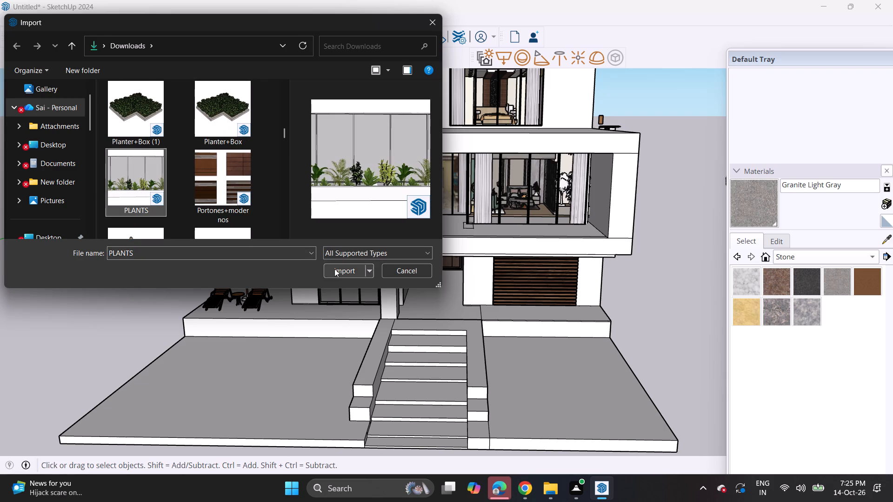
left_click(334, 269)
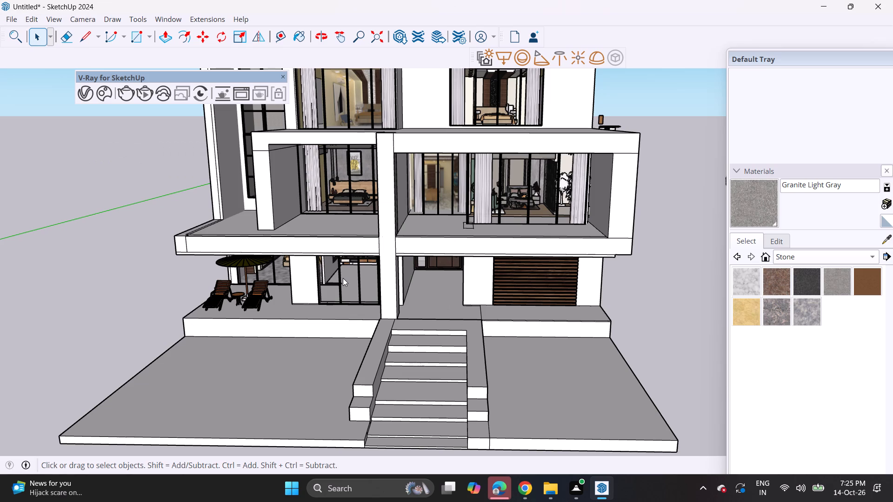
left_click(545, 264)
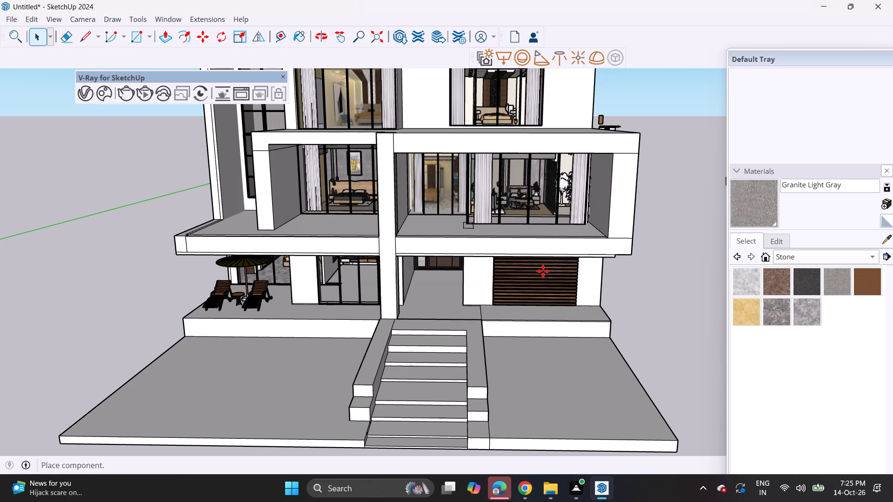
scroll(356, 316, "down", 4)
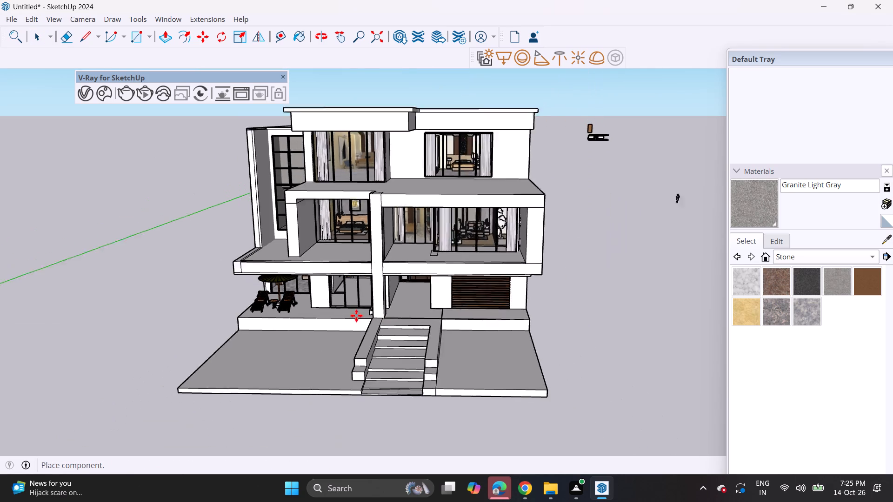
scroll(356, 316, "down", 4)
left_click(589, 338)
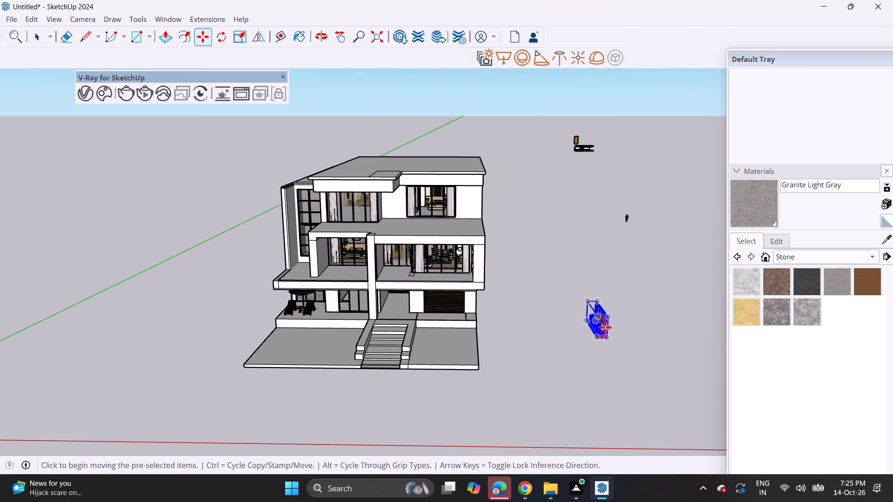
Explode the imported PLANTS model and delete its back wall panel, keeping only the planter box with its plants.
right_click(605, 327)
left_click(645, 91)
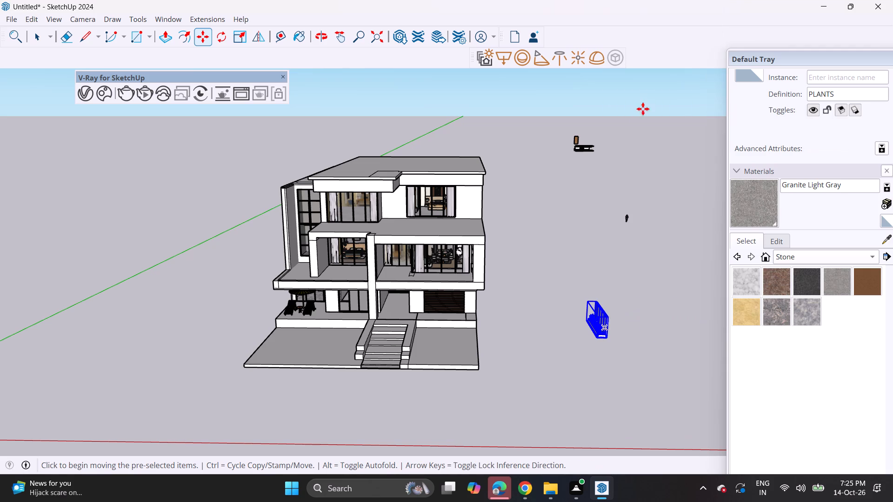
left_click(604, 319)
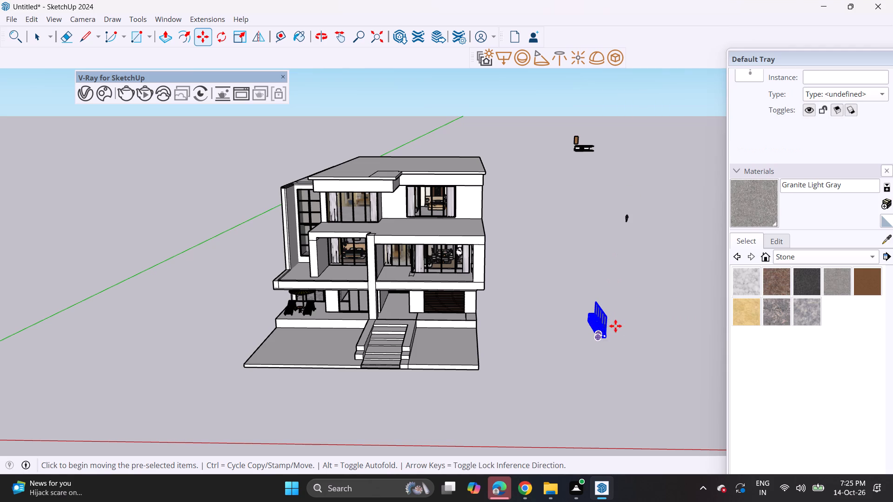
key("space")
left_click(624, 330)
left_click(616, 333)
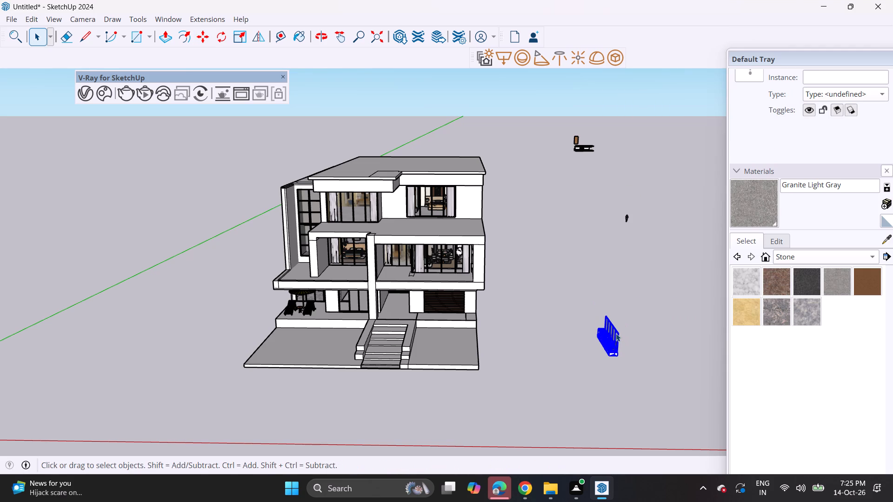
key("Delete")
Group the remaining planter box and plants.
left_click_drag(575, 303, 647, 401)
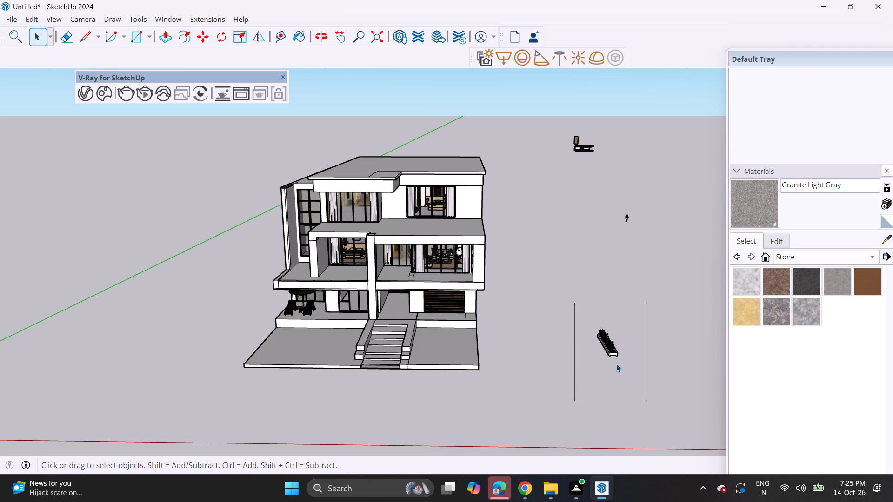
right_click(613, 355)
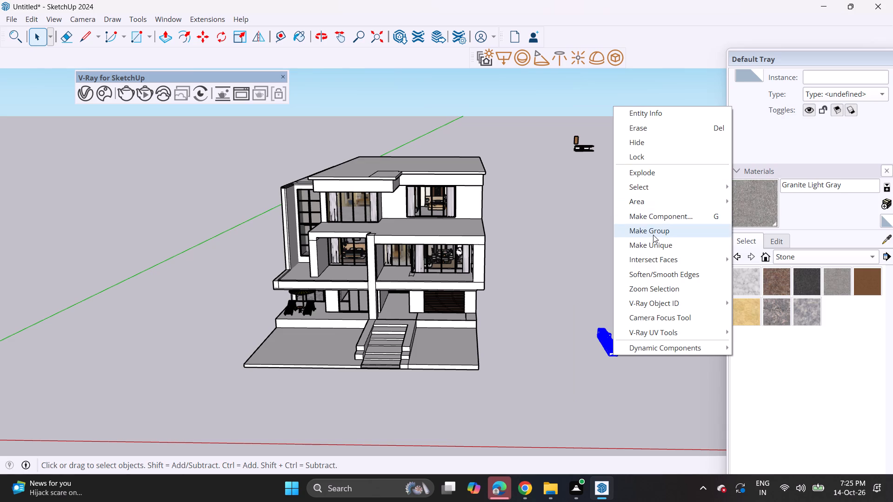
left_click(653, 235)
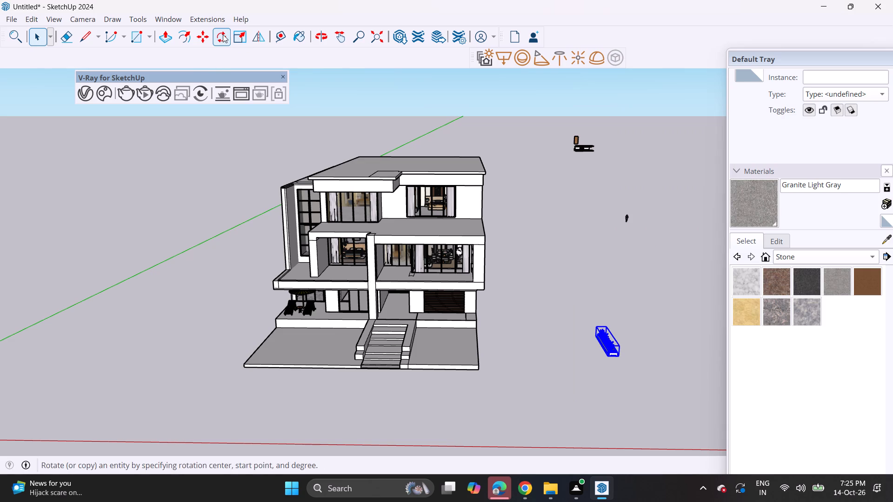
Rotate the planter group on the ground plane so its length runs parallel to the villa's front facade.
left_click(223, 34)
left_click(553, 400)
left_click(591, 397)
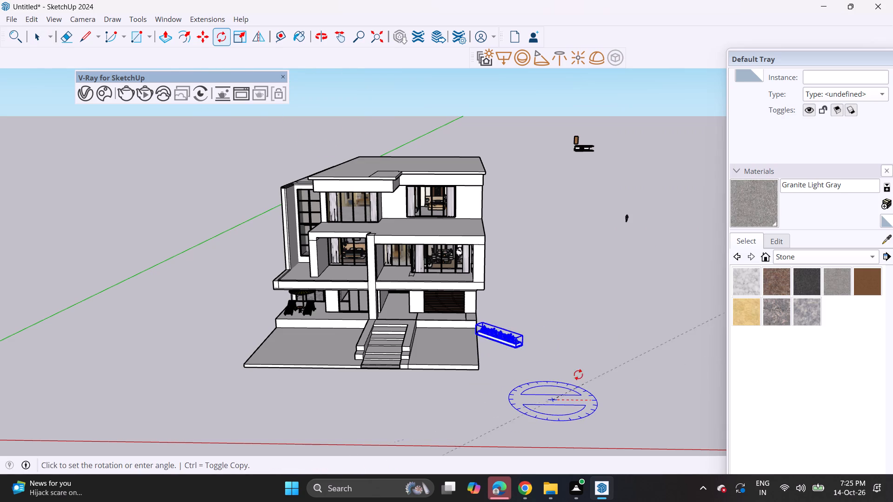
left_click(543, 360)
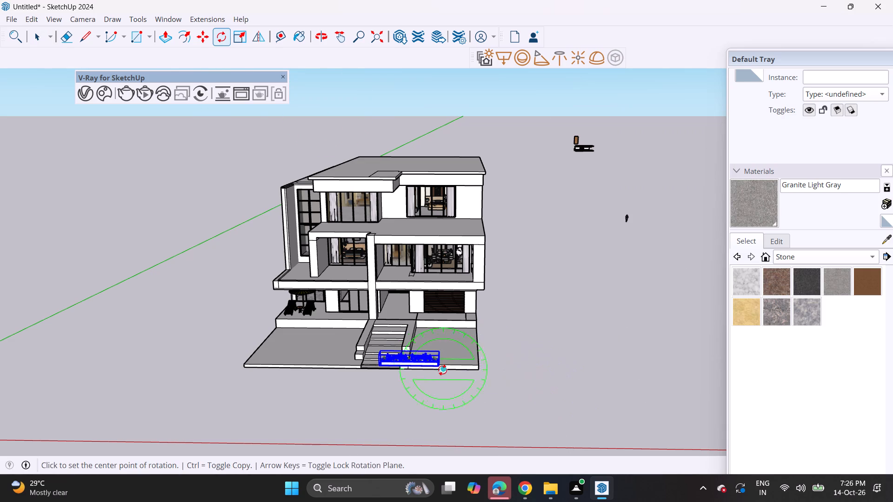
scroll(433, 370, "up", 3)
Move the planter group up onto the first-floor balcony in front of the bedroom glazing.
left_click(206, 41)
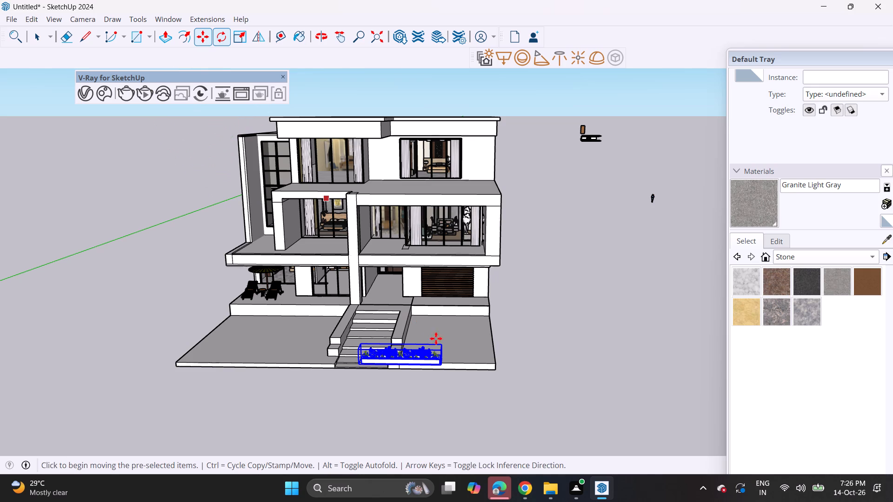
left_click(440, 367)
scroll(311, 247, "up", 6)
middle_click_drag(306, 246, 404, 264)
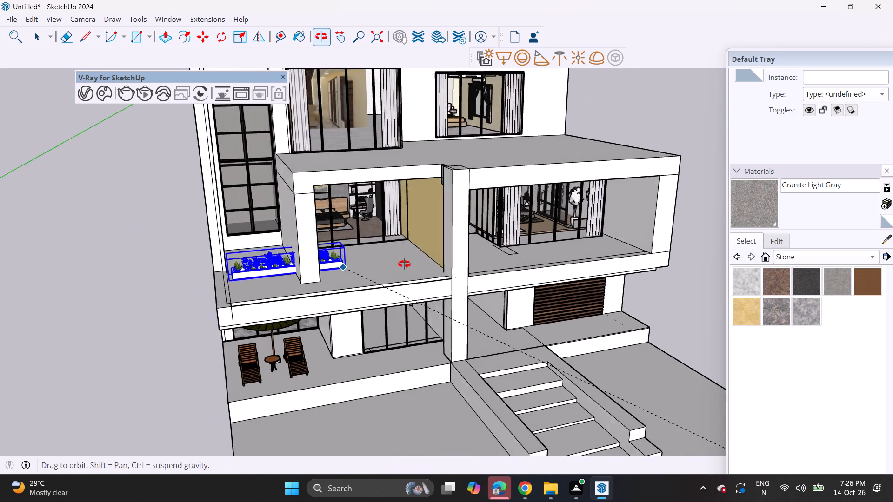
middle_click_drag(404, 264, 412, 260)
scroll(419, 269, "up", 5)
left_click(433, 251)
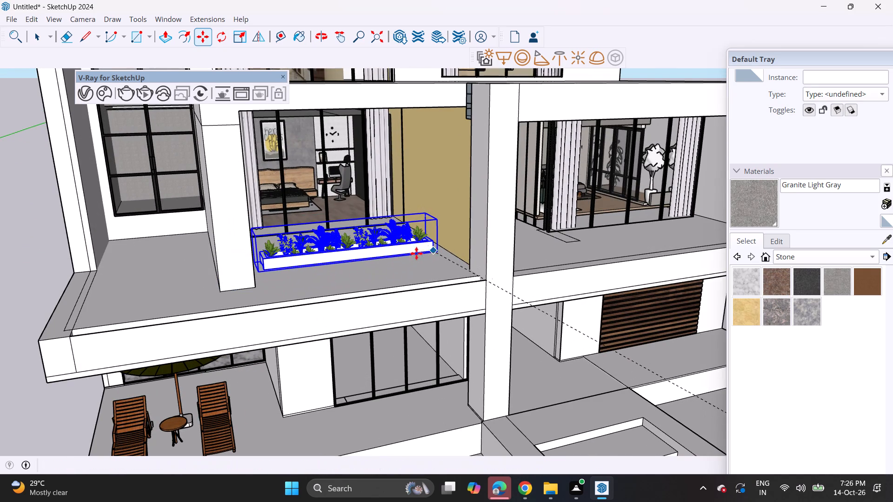
Lower the planter so its box is mostly sunk into the balcony floor.
left_click(384, 245)
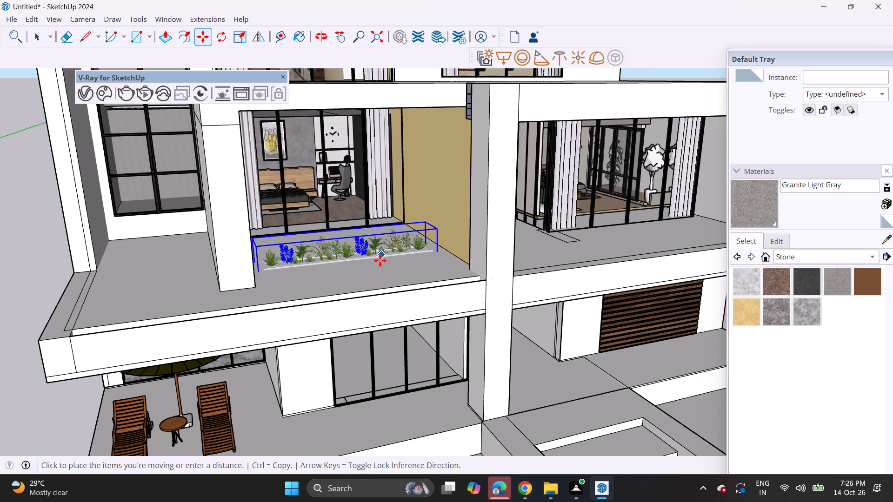
left_click(380, 260)
left_click(354, 250)
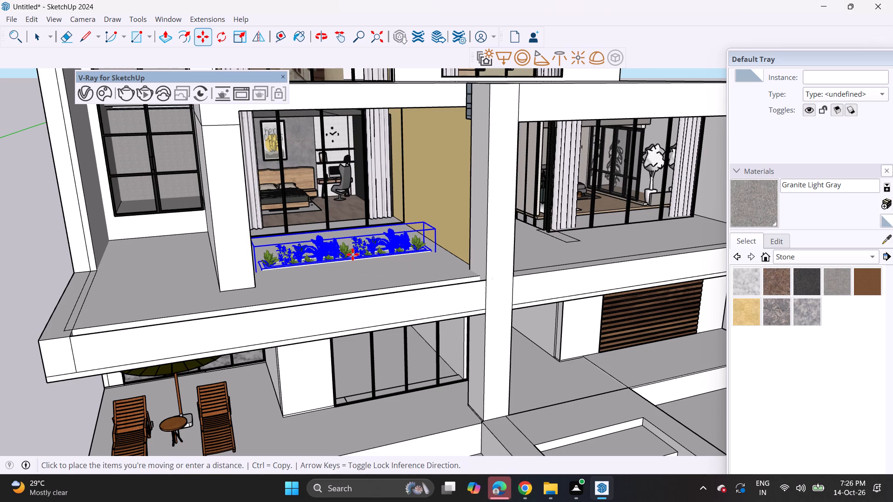
left_click(353, 254)
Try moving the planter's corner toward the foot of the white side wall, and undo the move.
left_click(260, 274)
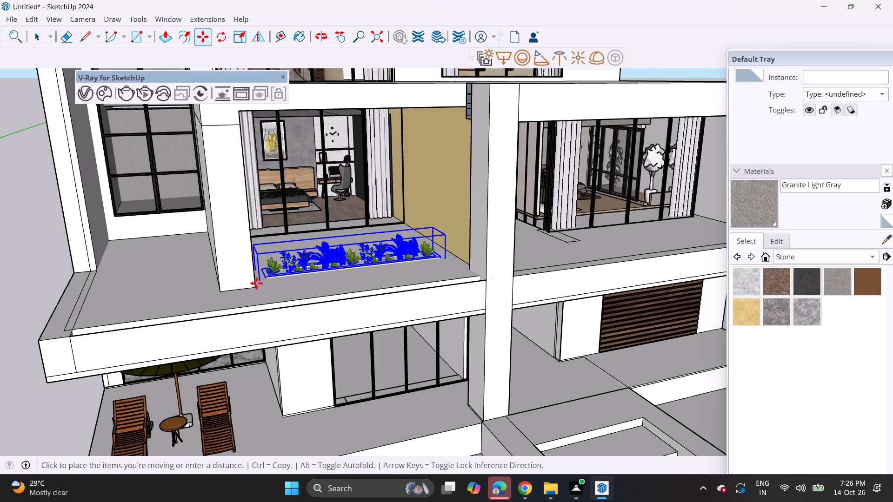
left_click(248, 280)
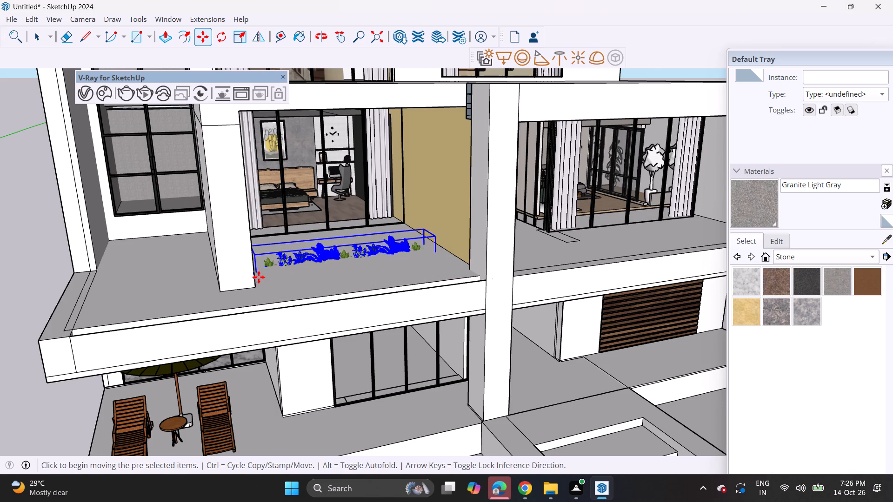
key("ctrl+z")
Move the planter by its front corner to the front base corner of the white side wall.
scroll(292, 271, "up", 3)
scroll(250, 273, "up", 4)
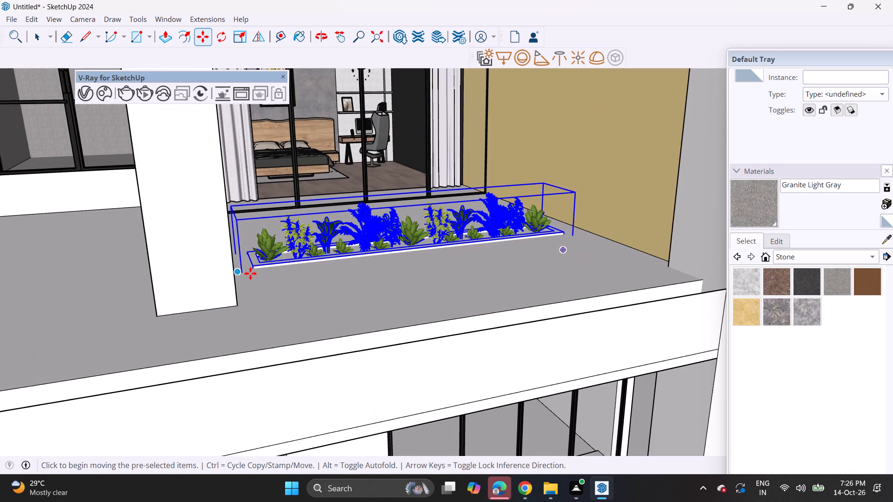
left_click(253, 269)
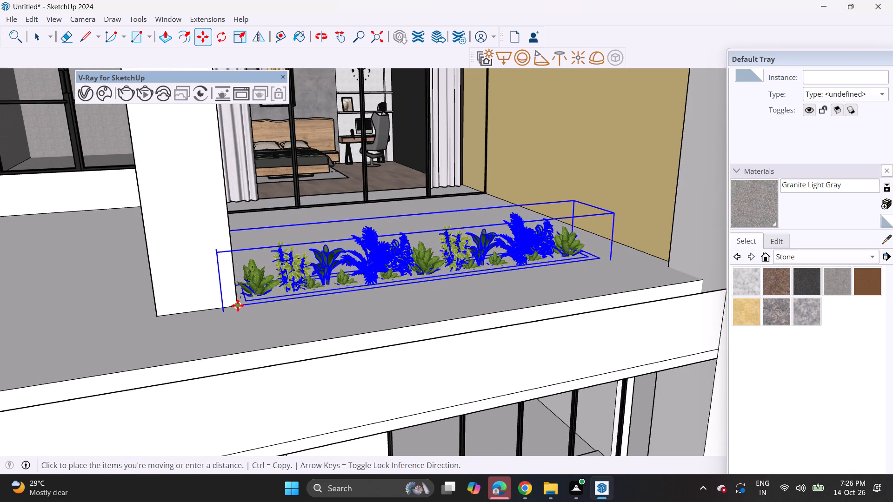
left_click(238, 305)
Scale the planter lengthwise until it spans the balcony bay from the white side wall to the opposite wall.
middle_click_drag(485, 269, 393, 284)
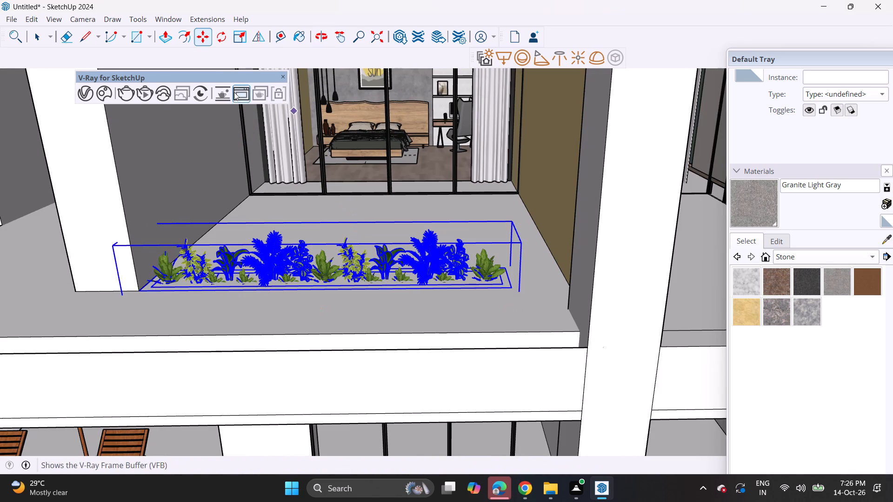
left_click(240, 34)
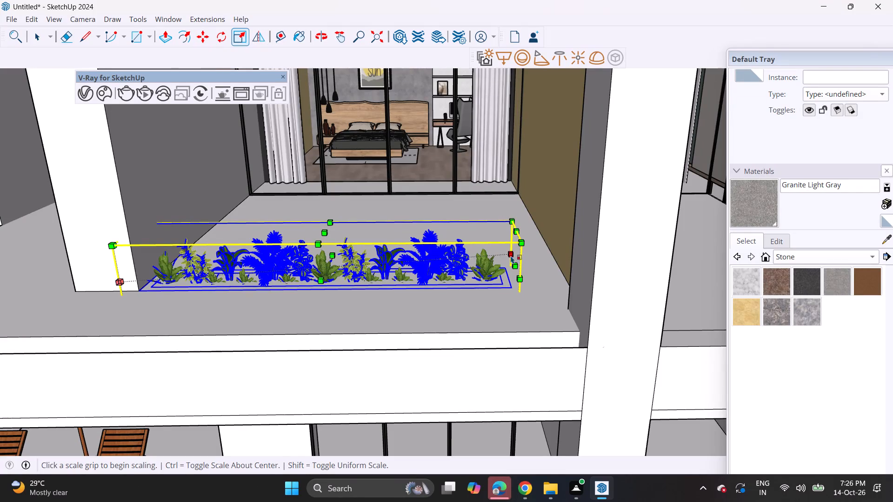
left_click(517, 268)
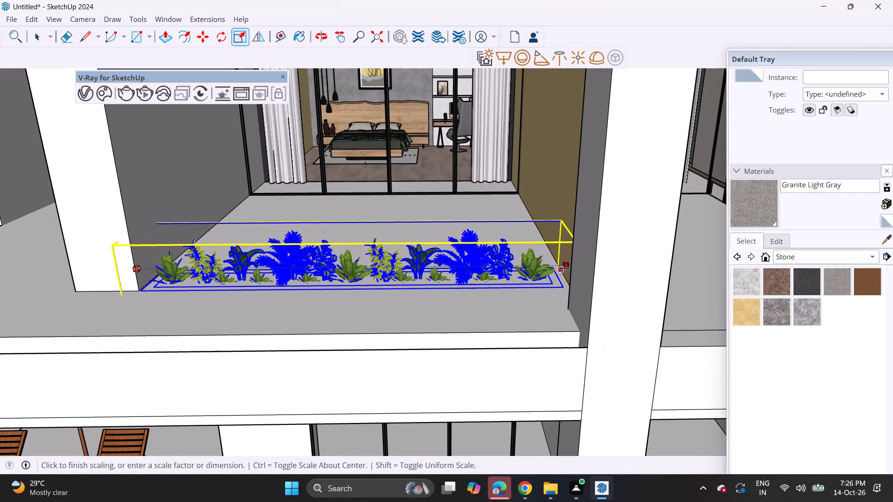
left_click(568, 270)
scroll(446, 264, "down", 13)
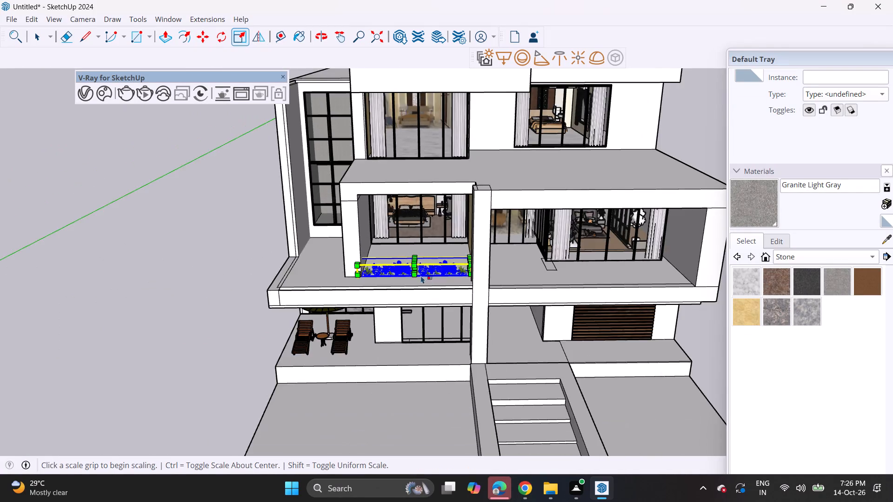
middle_click_drag(421, 276, 410, 233)
key("space")
left_click(218, 233)
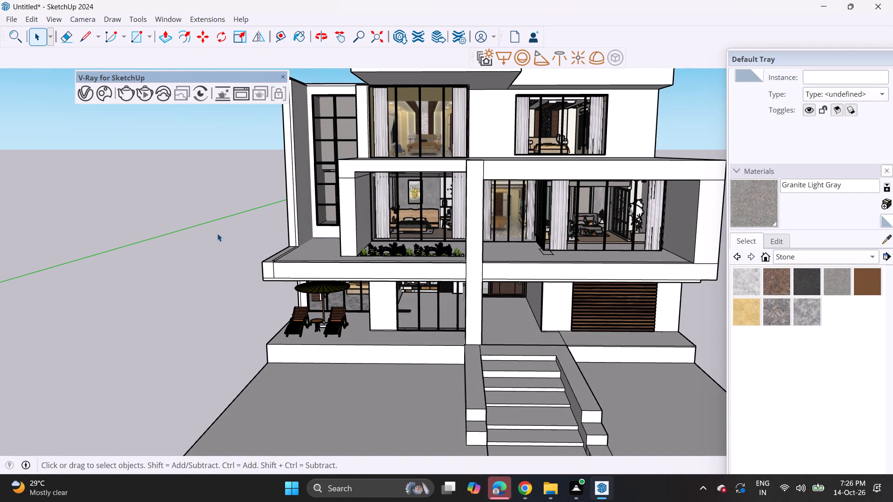
Scale the balcony planter upward to roughly twice its height, raising the white box and plants above the floor.
middle_click_drag(249, 280, 251, 262)
scroll(462, 259, "up", 3)
middle_click_drag(422, 228, 446, 277)
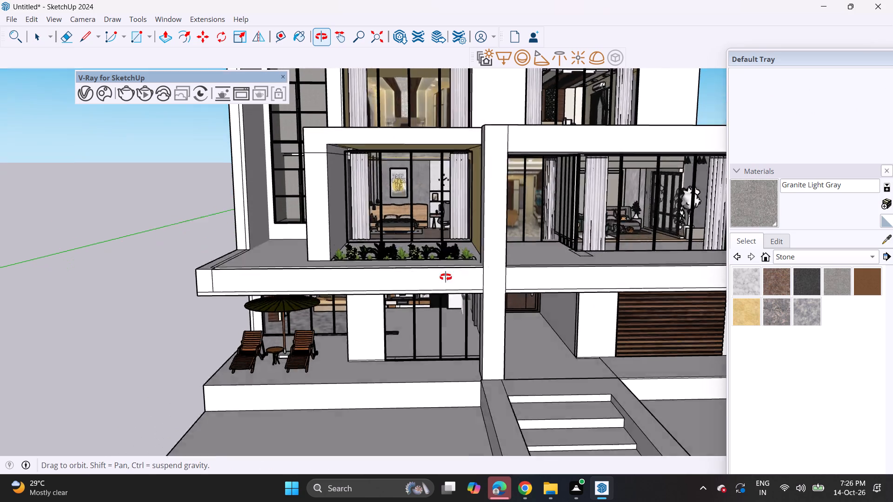
middle_click_drag(446, 277, 446, 287)
scroll(444, 288, "up", 2)
left_click(435, 293)
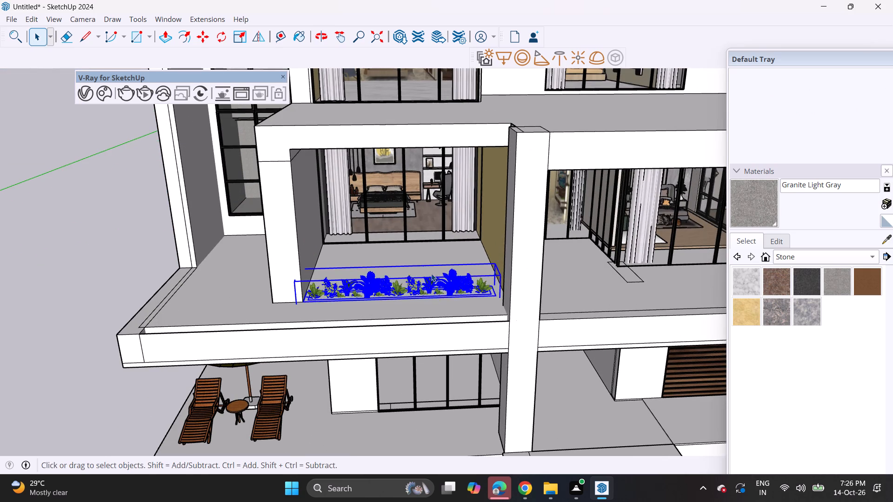
left_click(242, 40)
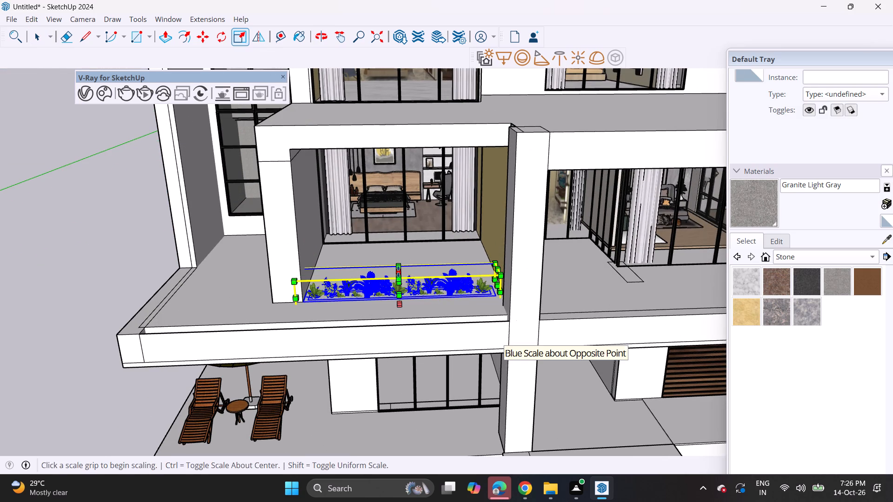
left_click(398, 271)
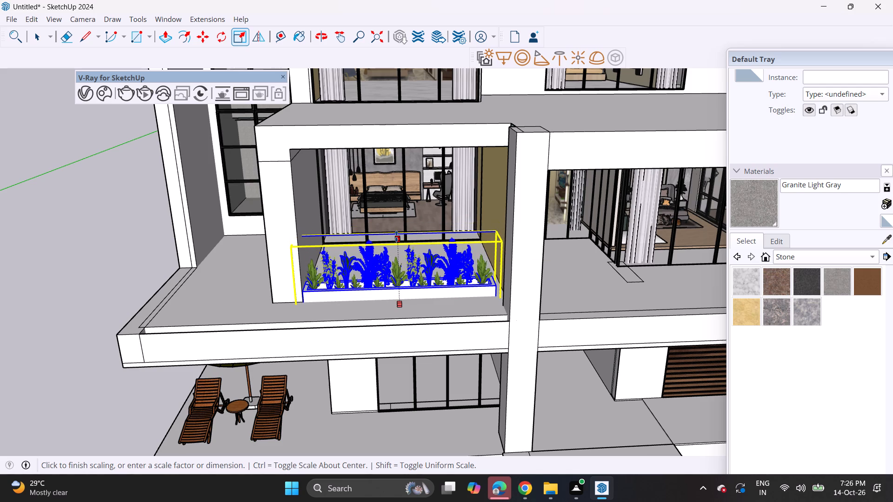
left_click(396, 236)
scroll(400, 310, "down", 3)
middle_click_drag(403, 314, 362, 226)
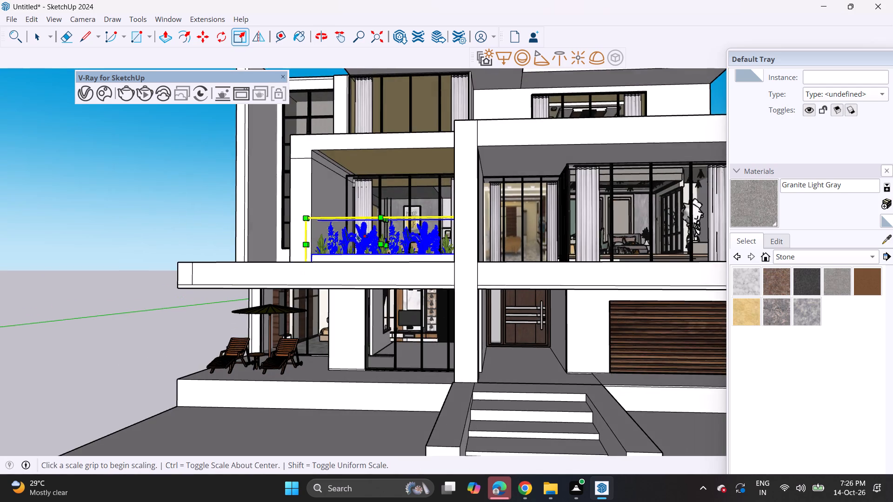
scroll(356, 237, "down", 2)
middle_click_drag(394, 281, 335, 289)
key("space")
left_click(141, 277)
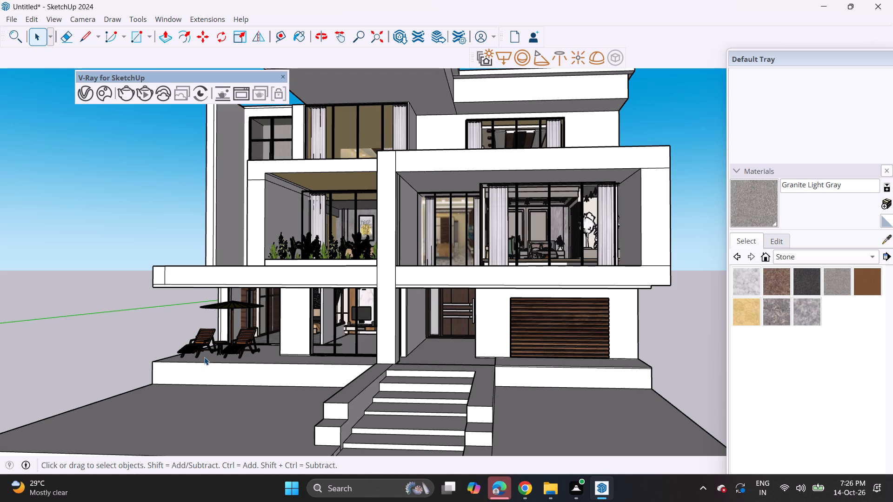
Copy the balcony planter up onto the upper terrace, placing it along the front edge beside the central pillar.
scroll(212, 347, "down", 1)
middle_click_drag(260, 305, 309, 336)
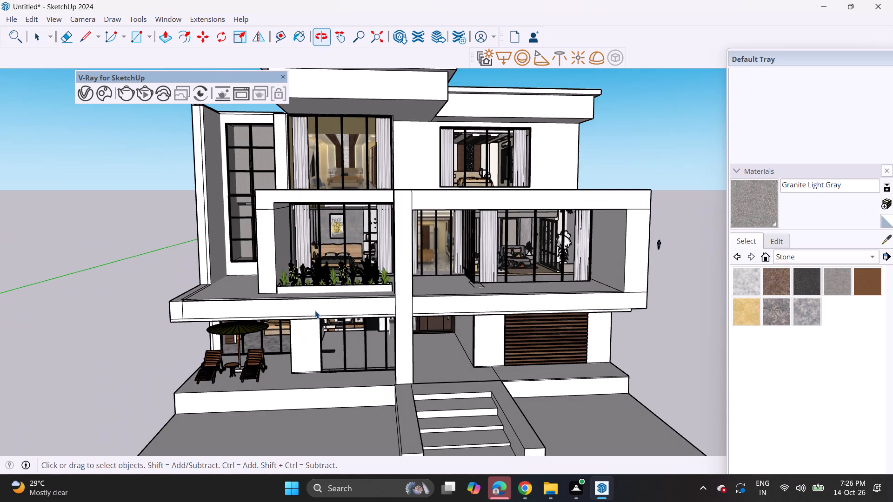
left_click(329, 285)
left_click(329, 286)
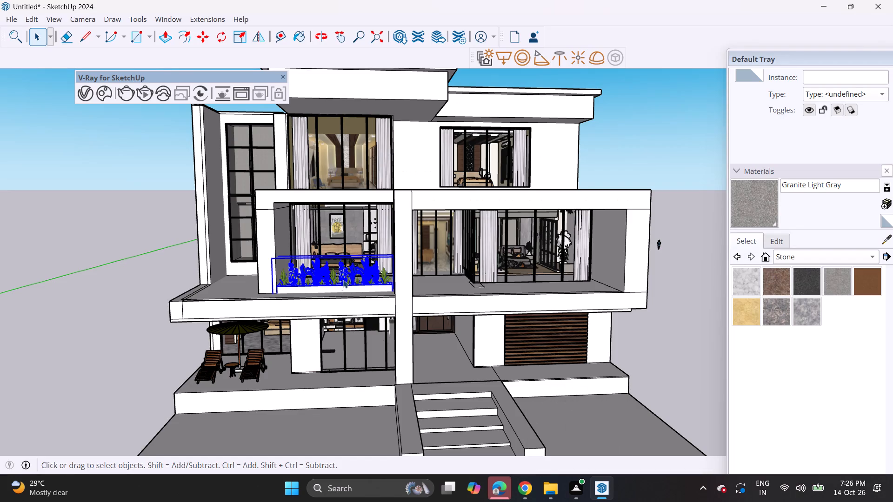
key("m")
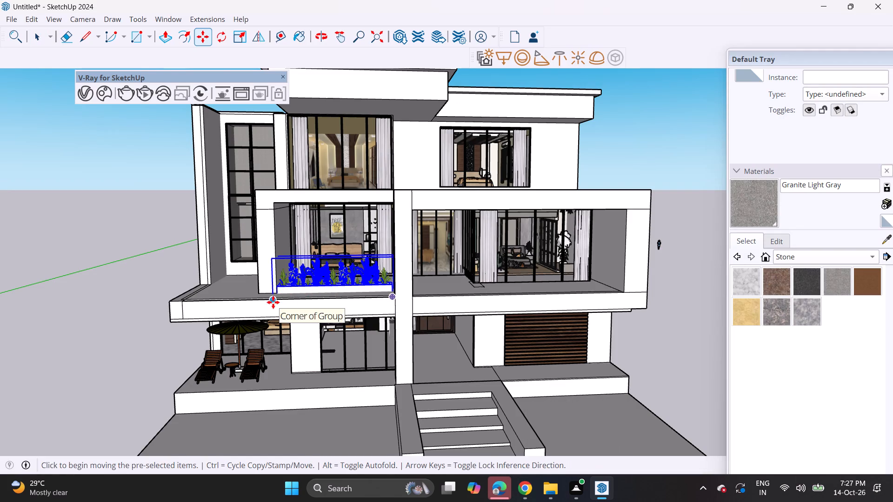
left_click(276, 298)
middle_click_drag(443, 198, 432, 229)
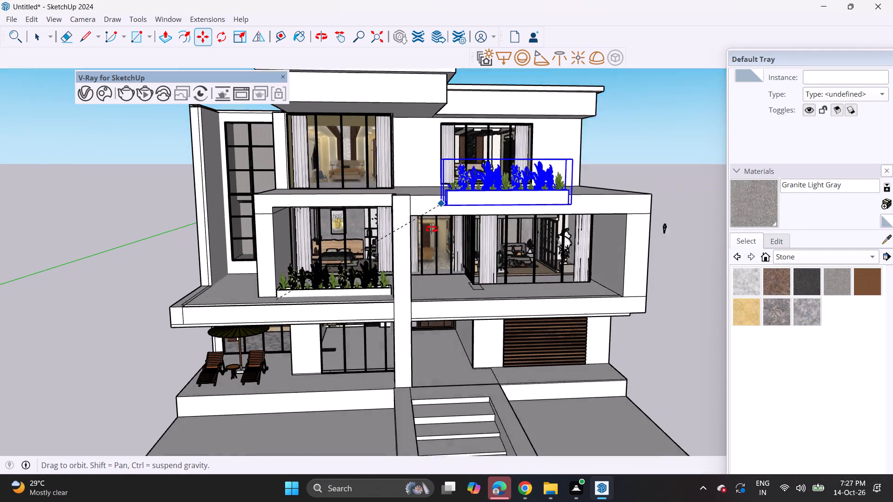
middle_click_drag(432, 229, 431, 231)
scroll(410, 216, "up", 3)
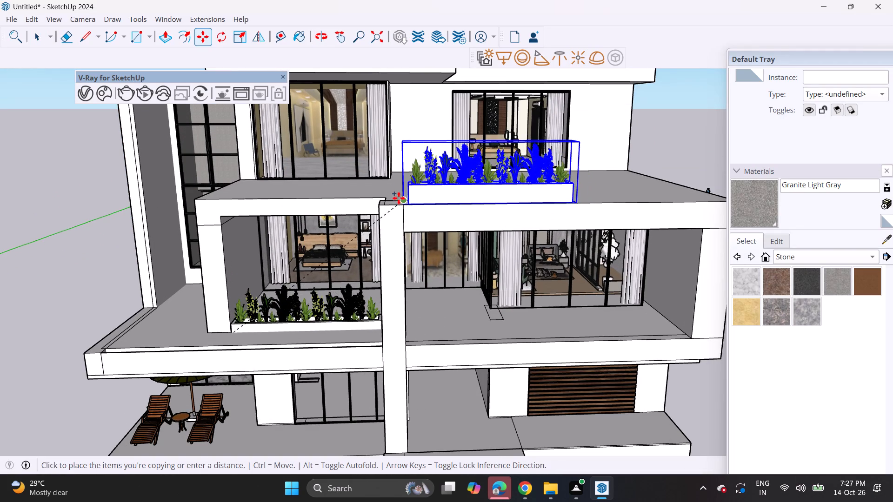
left_click(399, 201)
middle_click_drag(400, 202, 464, 221)
left_click(462, 201)
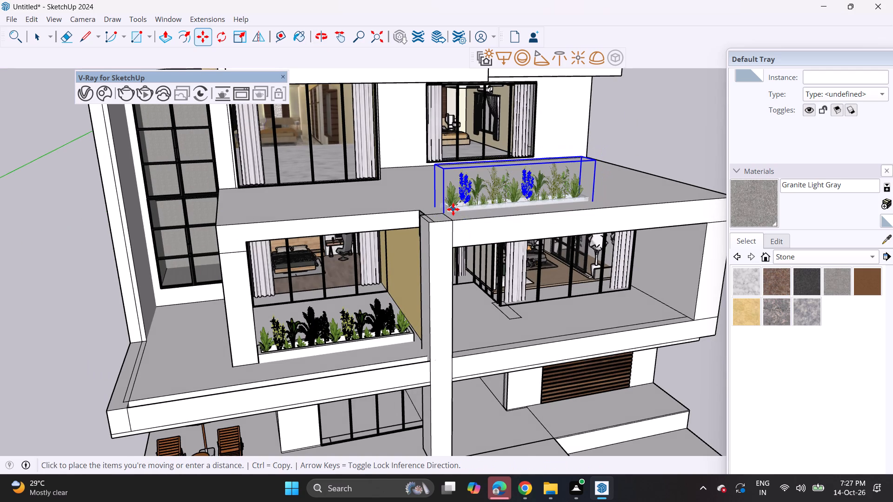
left_click(453, 209)
Copy the upper terrace planter sideways to extend the planting row along the terrace's front edge.
middle_click_drag(515, 202, 468, 203)
left_click(412, 215)
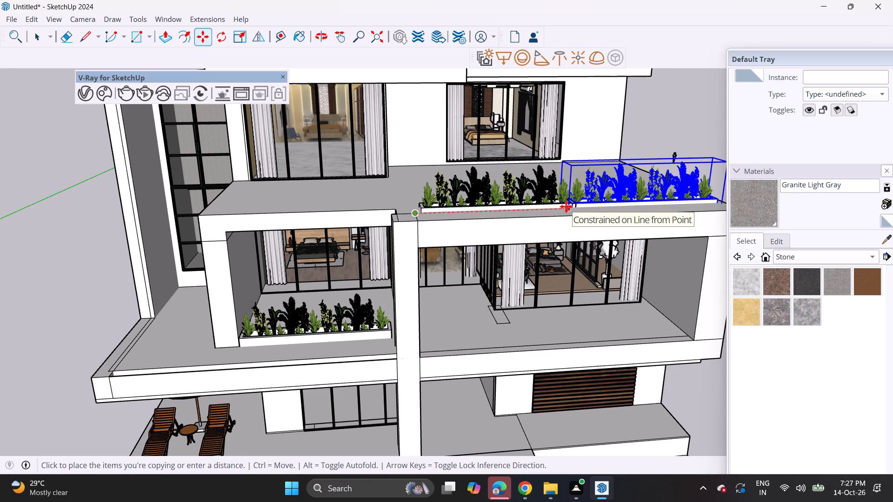
left_click(531, 213)
key("space")
left_click(658, 125)
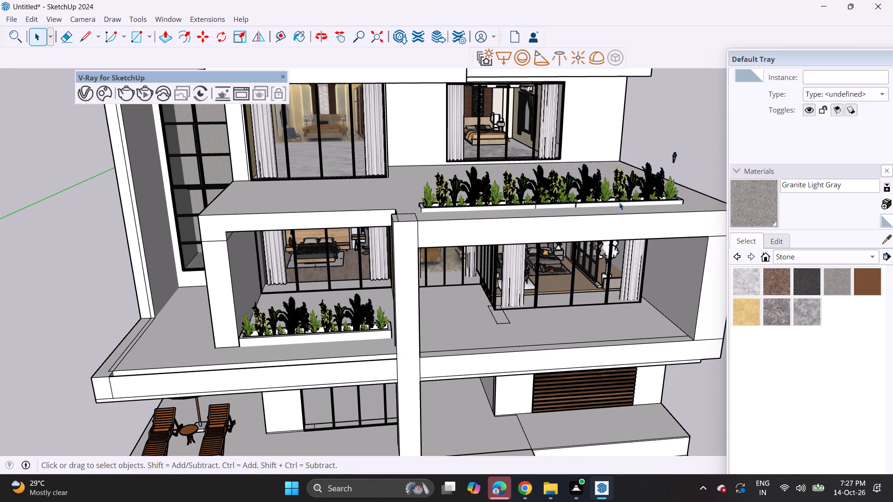
Copy the outer upper terrace planter straight down into the open balcony bay above the wood-slatted garage door.
middle_click_drag(578, 238, 558, 178)
scroll(533, 180, "down", 3)
middle_click_drag(535, 212, 486, 213)
scroll(486, 213, "down", 1)
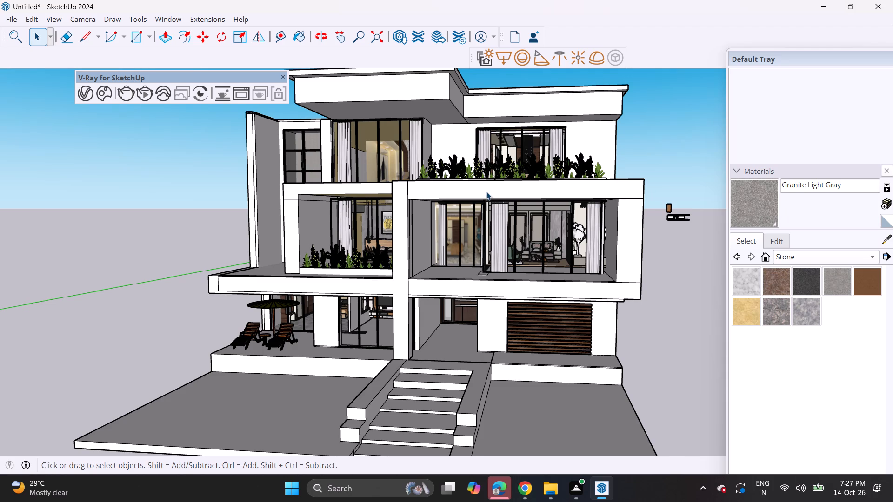
middle_click_drag(489, 194, 511, 211)
left_click(533, 170)
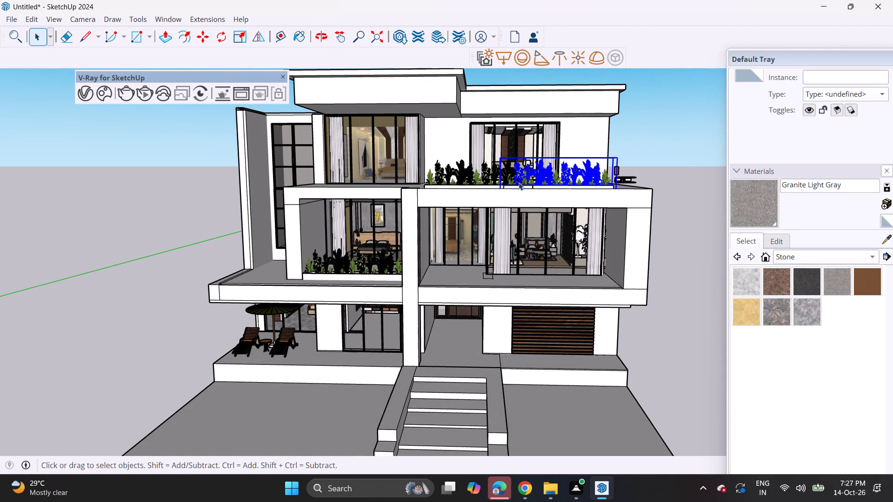
key("m")
left_click(499, 162)
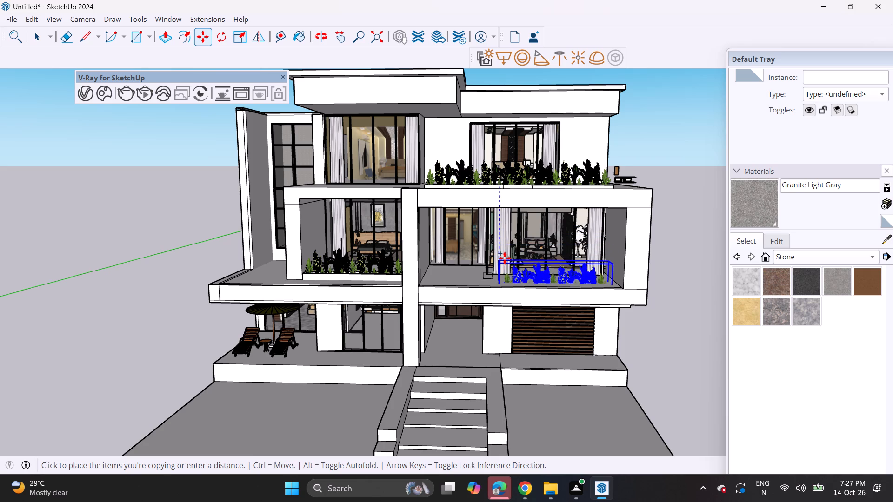
left_click(504, 253)
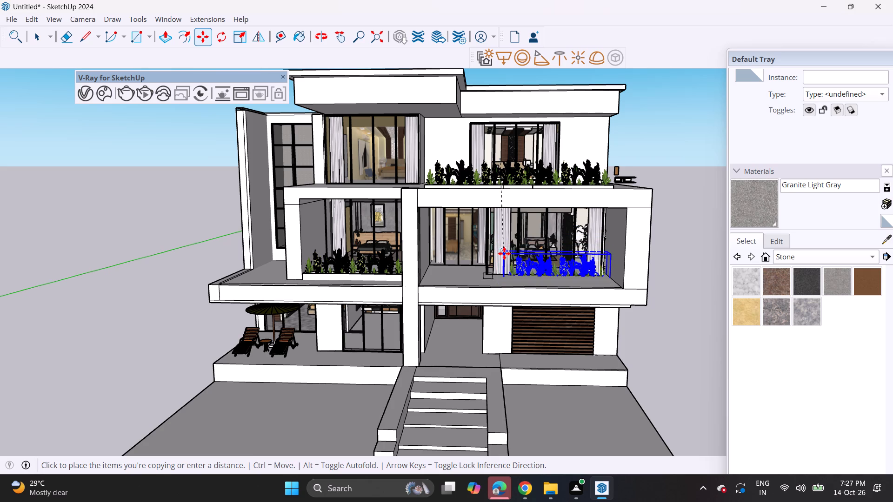
Move the copied planter forward to the front edge of the balcony floor above the garage.
middle_click_drag(501, 277, 526, 316)
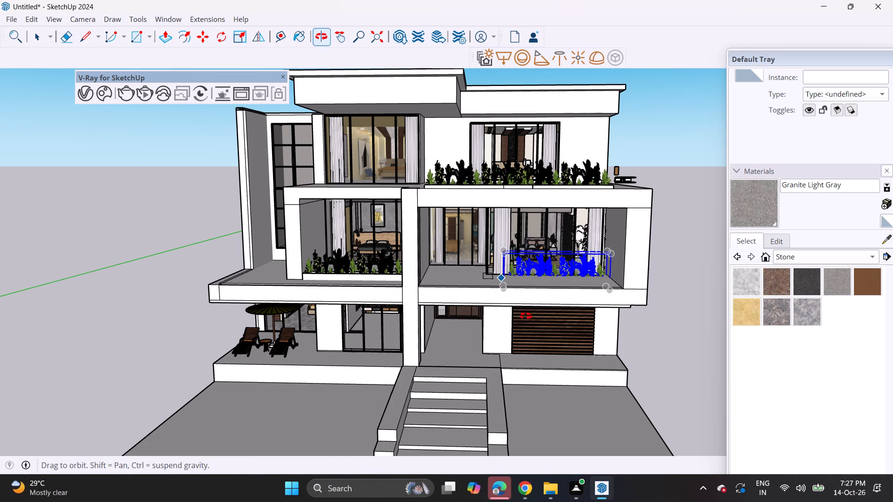
middle_click_drag(526, 316, 542, 339)
scroll(521, 313, "up", 3)
left_click(517, 300)
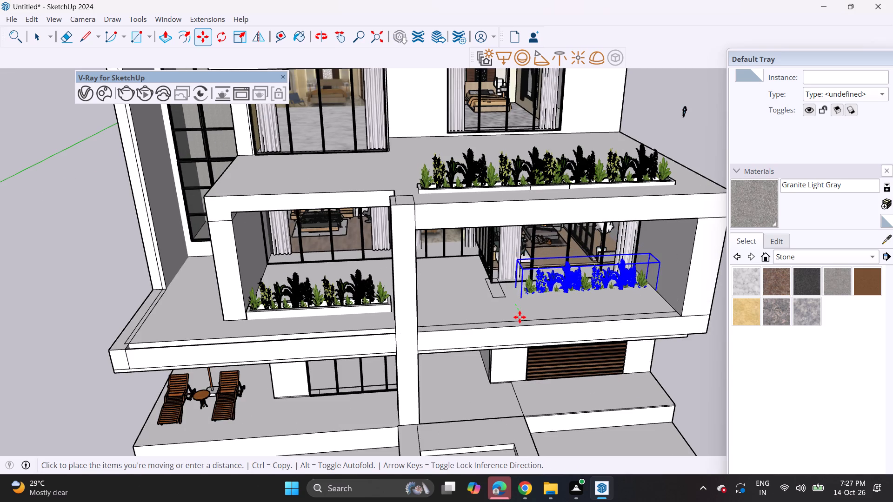
left_click(521, 320)
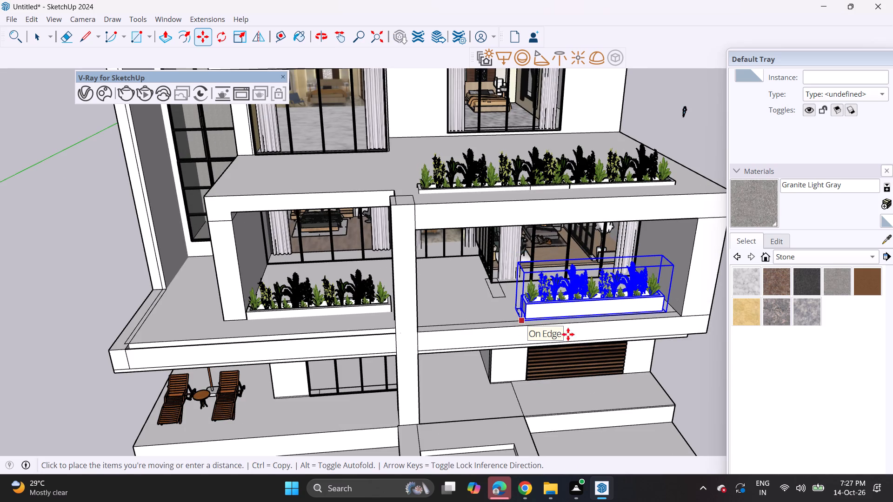
Lower the copied planter behind the front edge of the balcony, leaving mainly its plants above the slab.
middle_click_drag(568, 334, 507, 272)
left_click(493, 262)
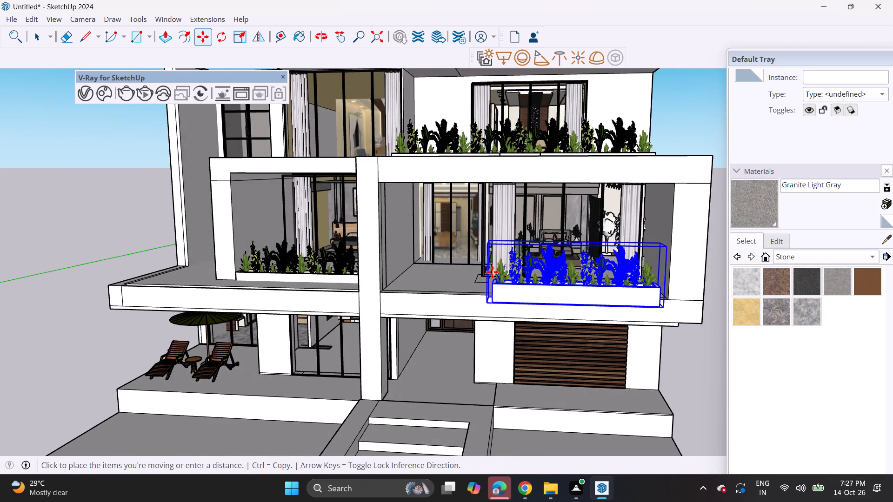
left_click(499, 266)
scroll(534, 279, "up", 3)
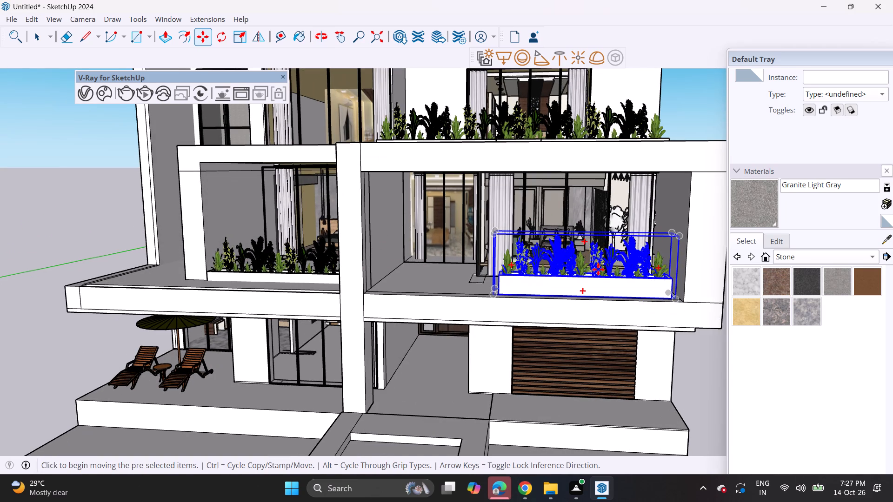
left_click(612, 234)
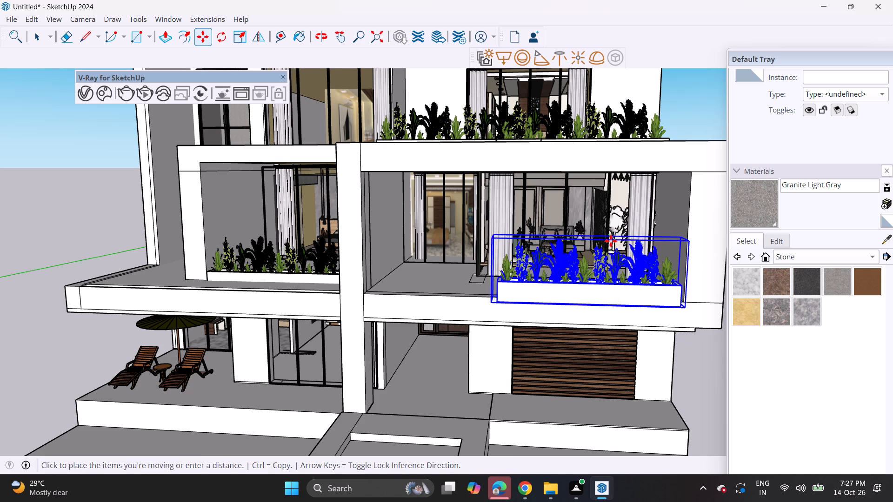
left_click(608, 253)
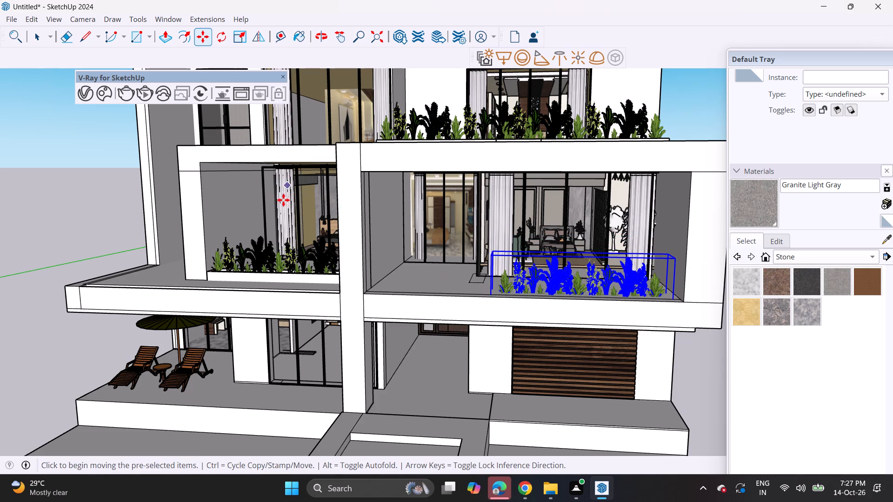
Import the "cact+plants" model from Downloads and place it on the front platform's edge, between the loungers and the steps.
scroll(248, 282, "down", 4)
middle_click_drag(253, 314, 293, 296)
scroll(282, 312, "down", 2)
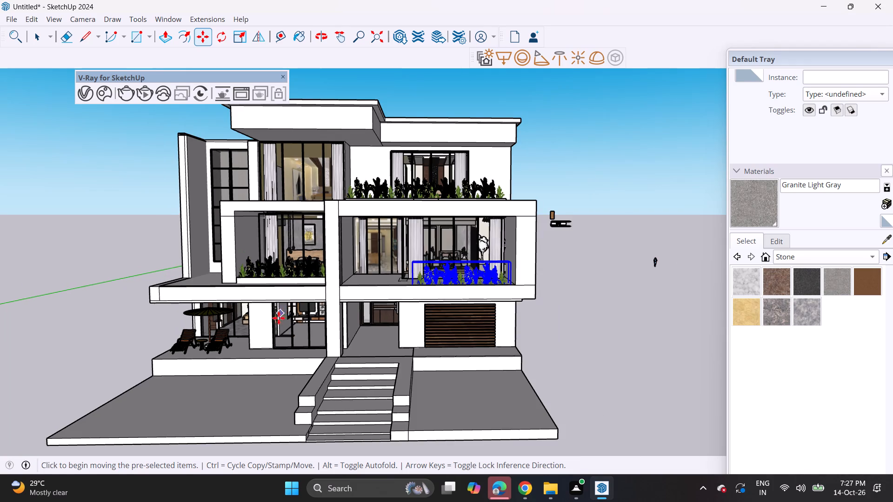
middle_click_drag(278, 318, 307, 316)
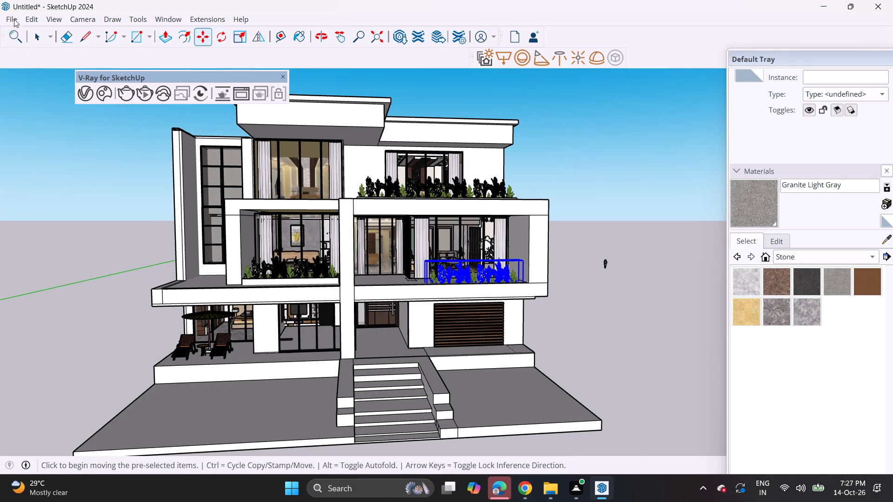
left_click(14, 19)
left_click(37, 179)
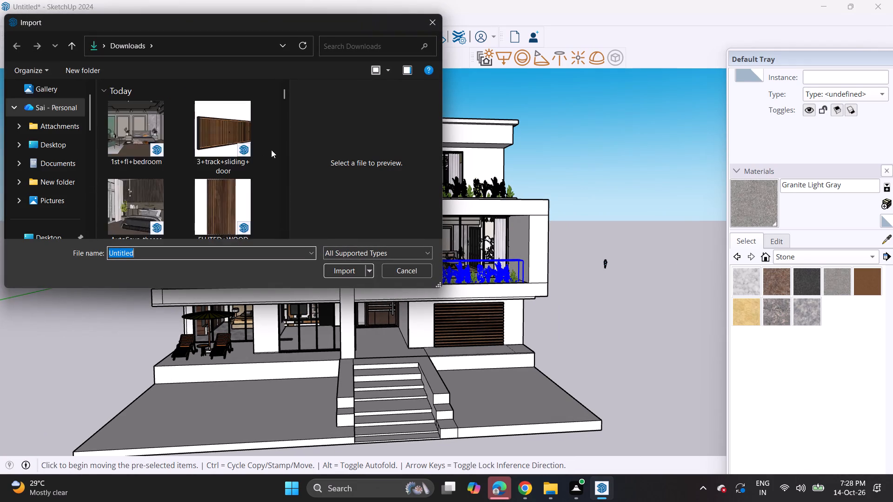
scroll(263, 154, "down", 8)
scroll(225, 177, "up", 2)
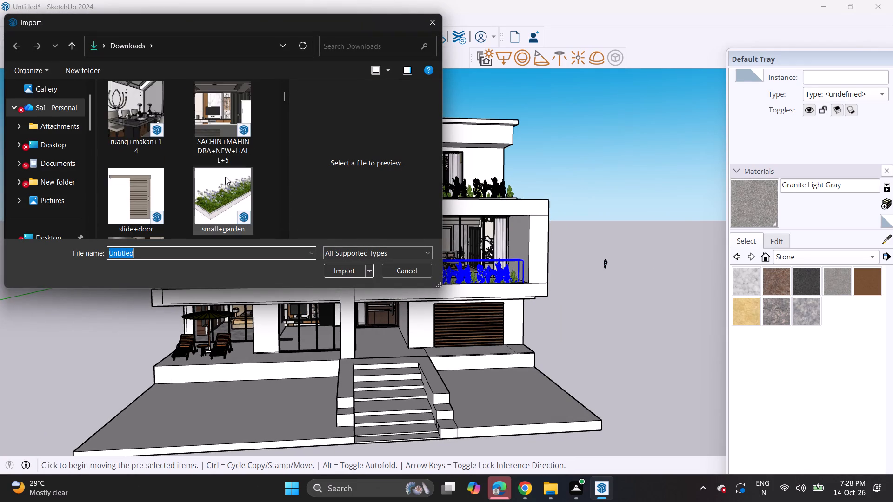
scroll(225, 177, "down", 11)
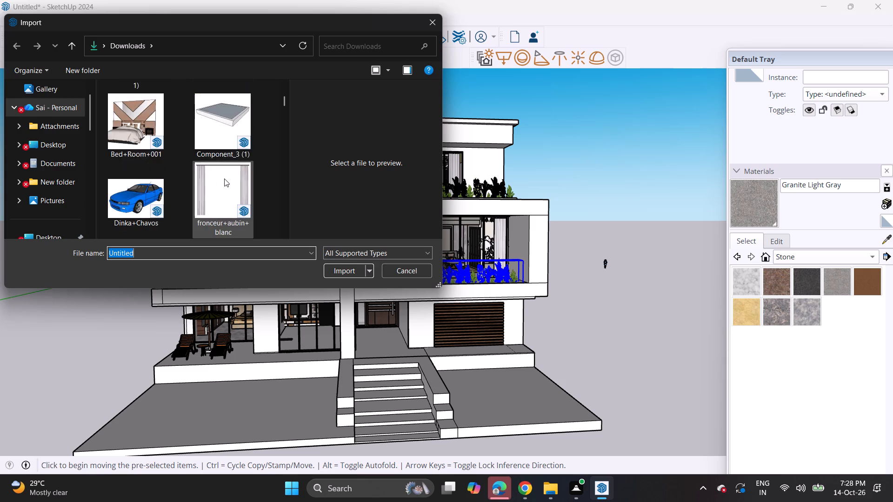
scroll(224, 181, "down", 8)
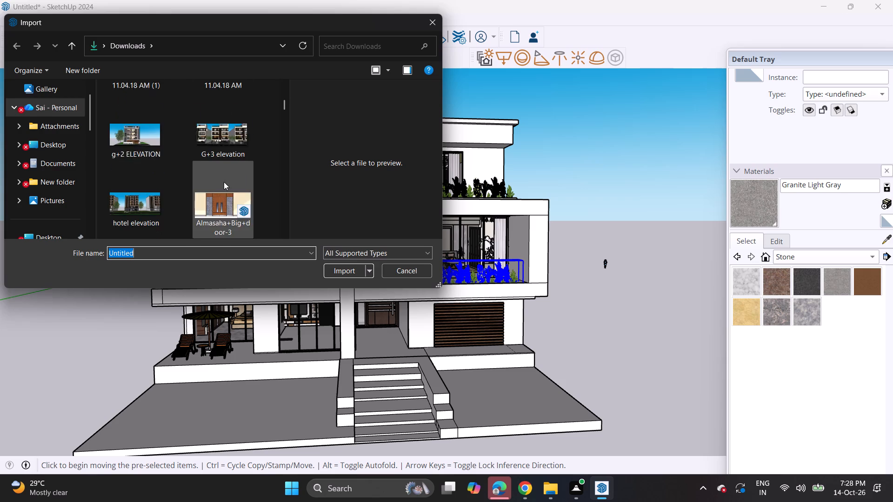
scroll(224, 182, "down", 6)
scroll(224, 182, "up", 2)
scroll(224, 182, "down", 1)
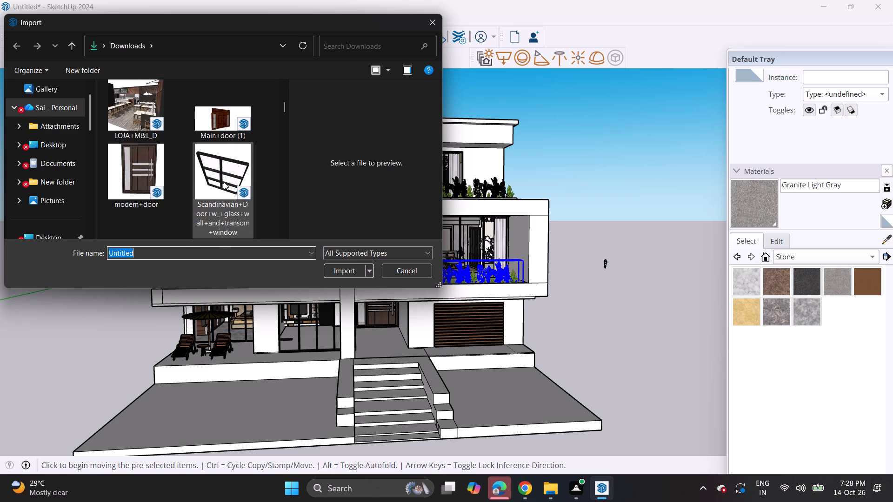
scroll(224, 182, "down", 9)
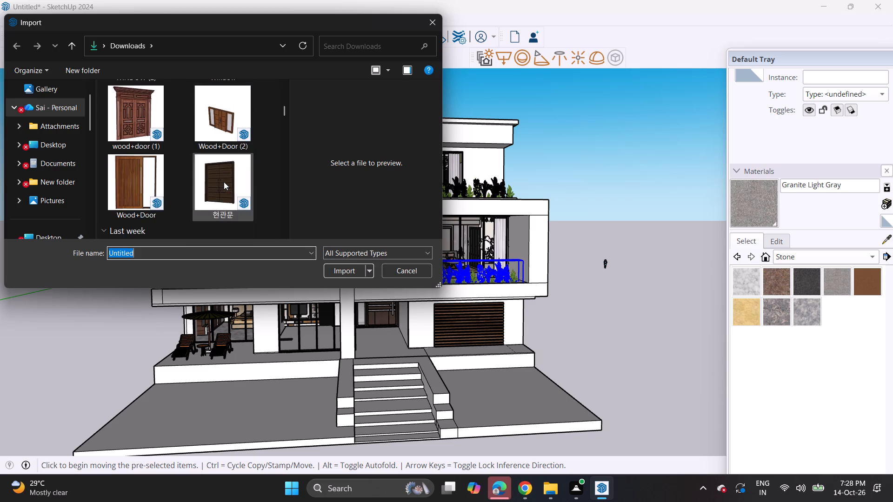
scroll(224, 182, "down", 18)
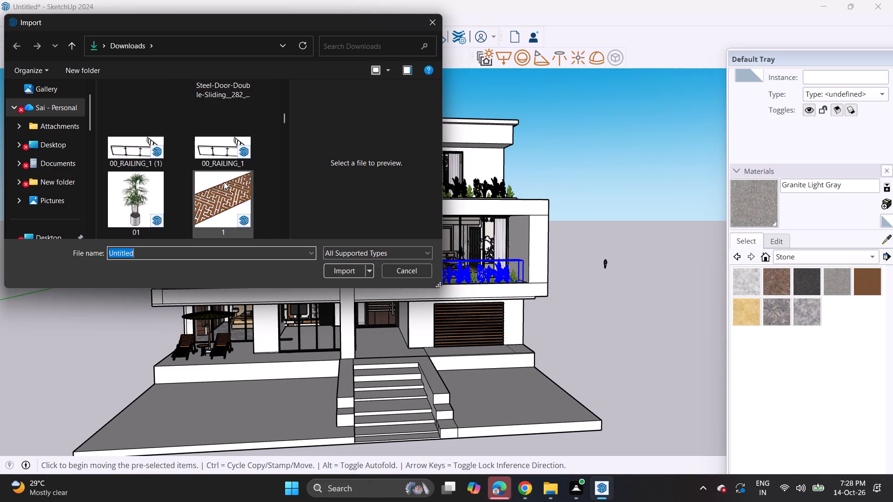
scroll(224, 182, "down", 7)
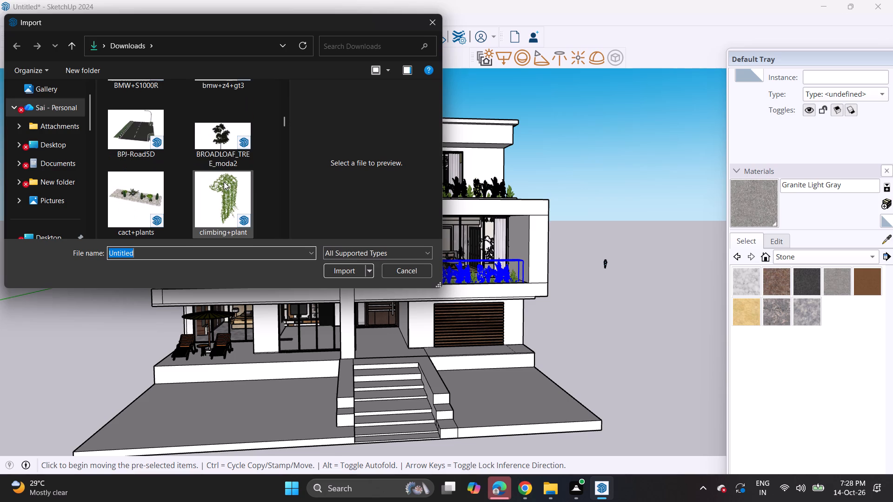
left_click(124, 198)
left_click(353, 271)
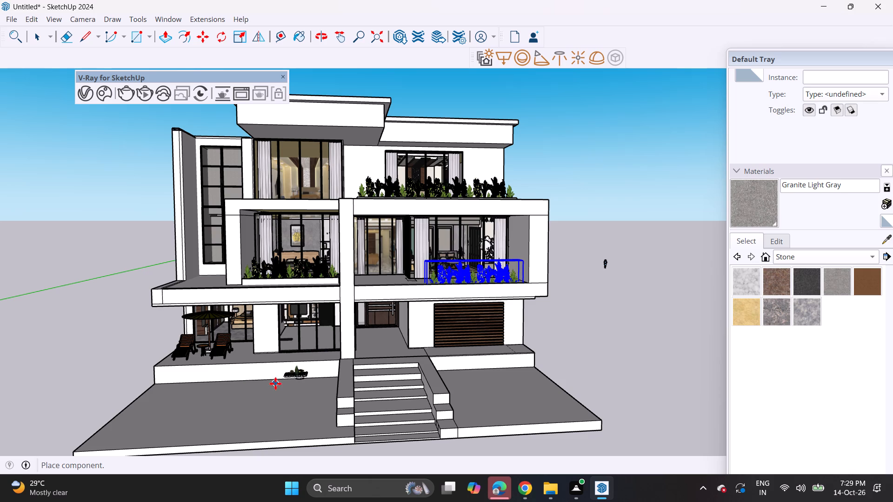
left_click(262, 363)
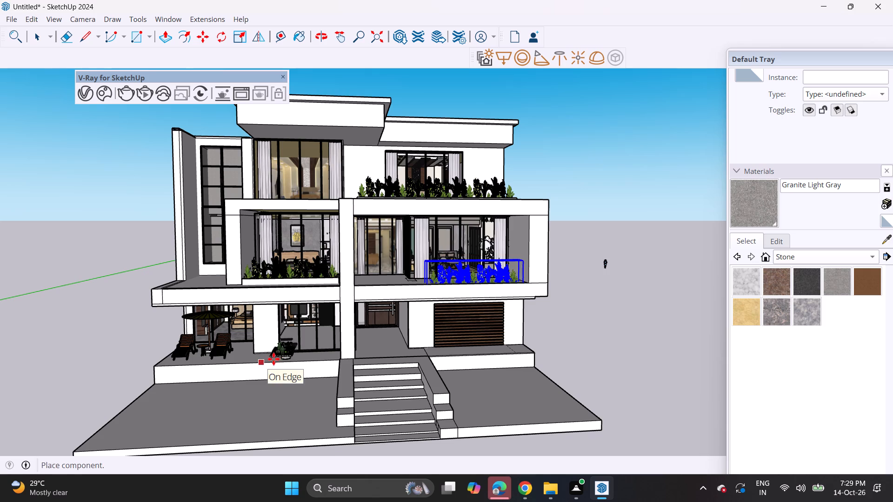
Rotate the cact plants component about a quarter turn so its length runs parallel to the platform's front edge.
middle_click_drag(273, 359, 399, 397)
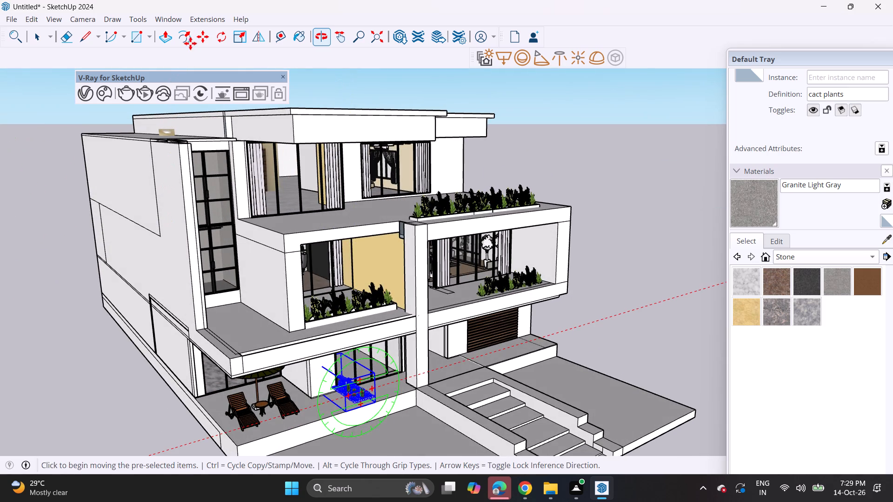
left_click(224, 35)
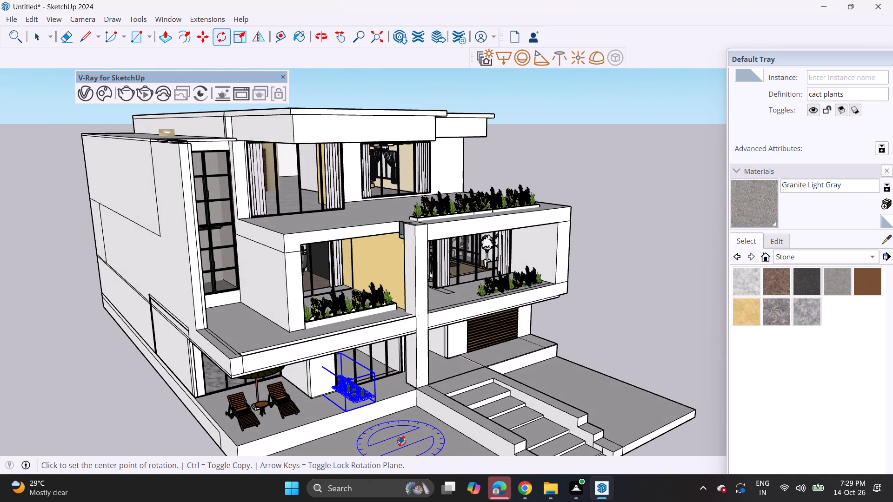
left_click(401, 441)
left_click(423, 436)
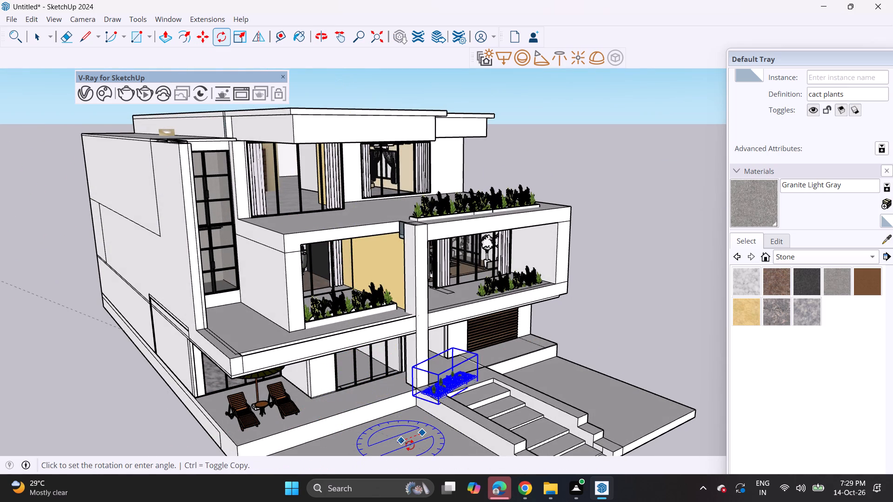
left_click(418, 450)
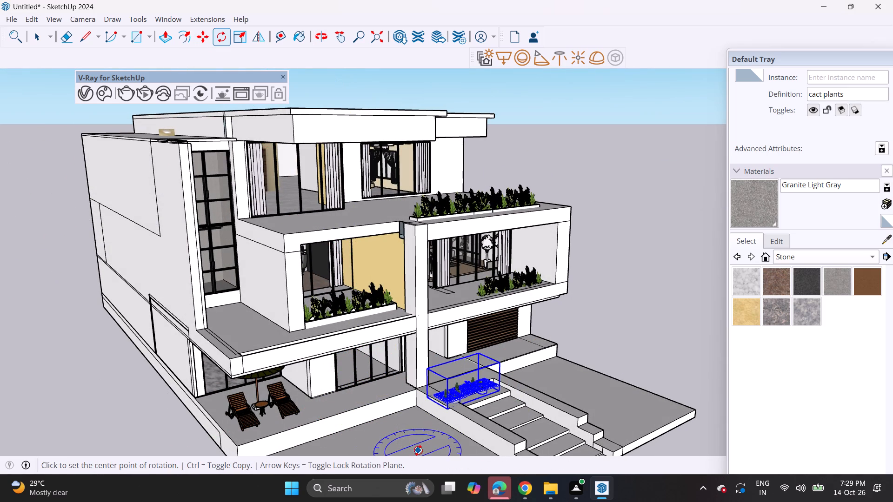
Move the cact plants component along the front platform's edge to in front of the glazed wall, on the lounger side of the column.
left_click(193, 34)
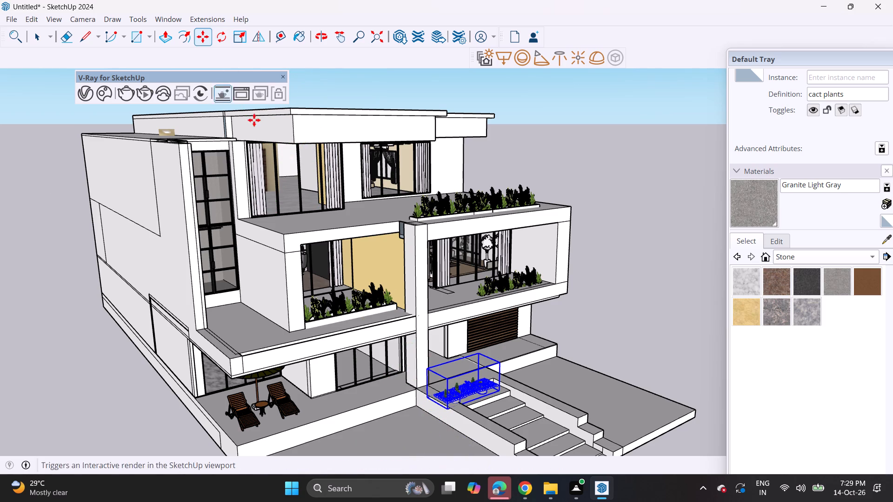
left_click(453, 410)
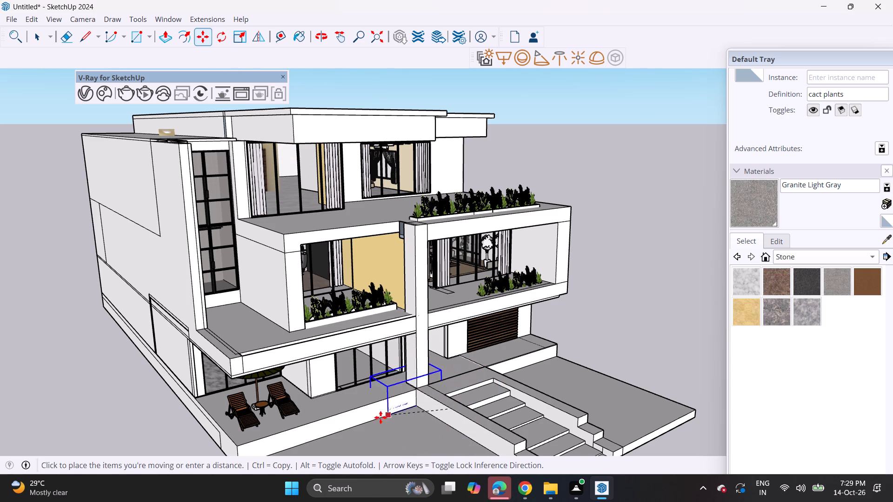
left_click(352, 416)
scroll(382, 411, "up", 6)
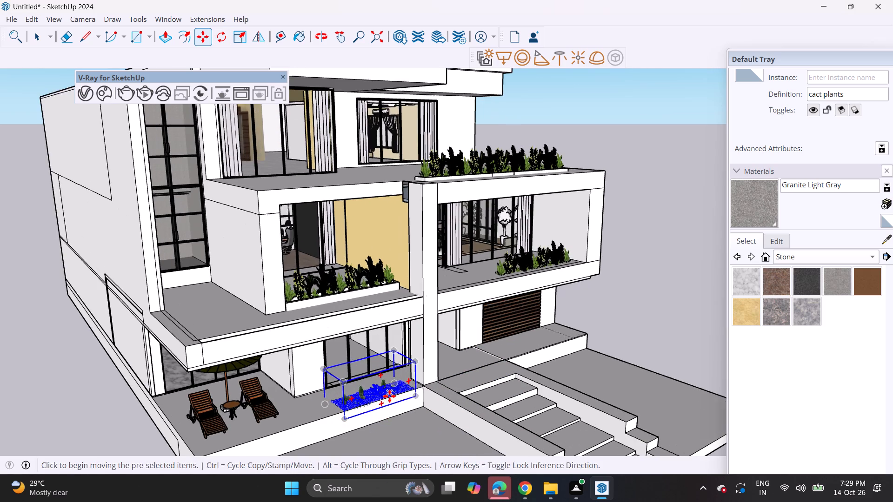
middle_click_drag(389, 396, 257, 410)
scroll(313, 375, "up", 7)
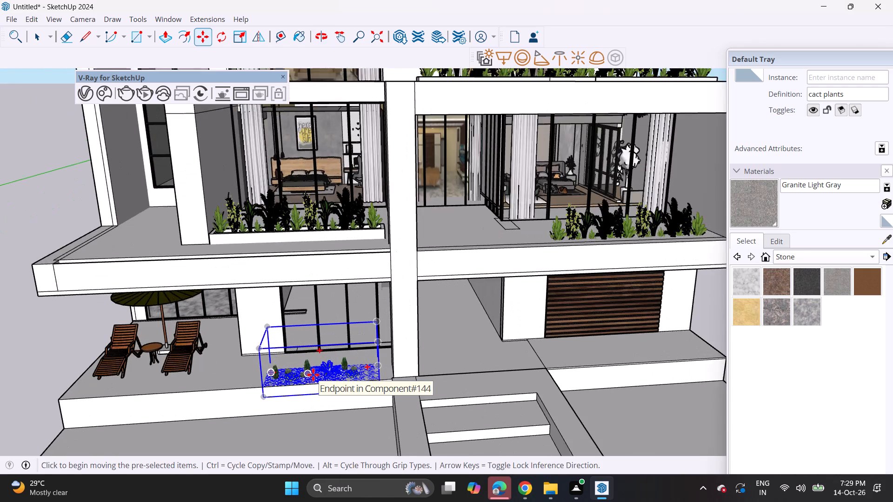
scroll(313, 375, "up", 5)
left_click(232, 416)
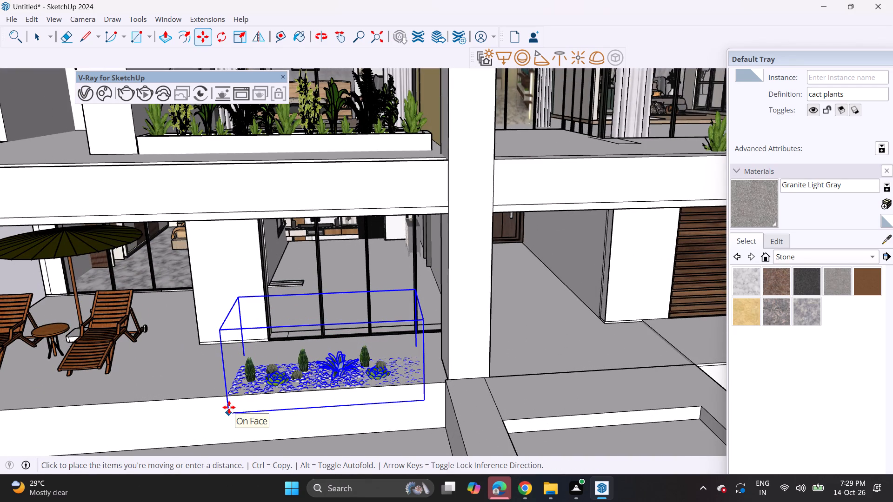
left_click(229, 407)
Adjust the cact plants' height and depth so the pots sink into the platform and the pebble bed lies along its front edge.
middle_click_drag(325, 375, 326, 333)
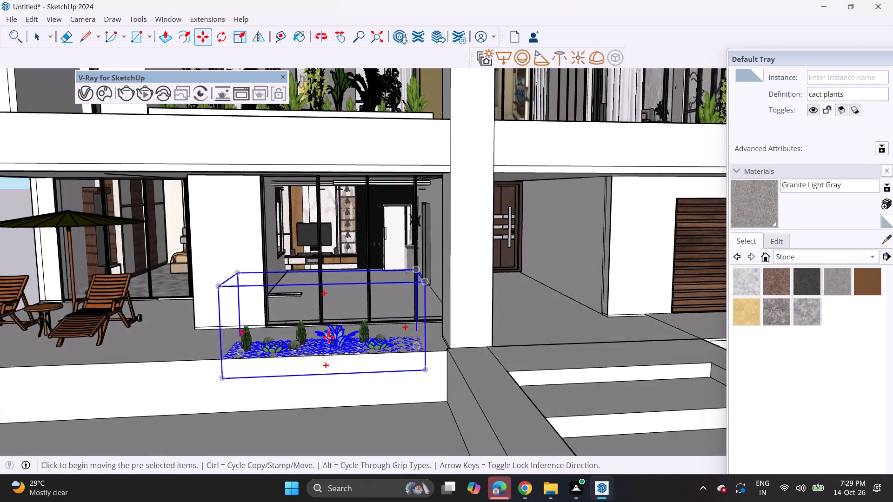
scroll(330, 337, "up", 4)
left_click(325, 339)
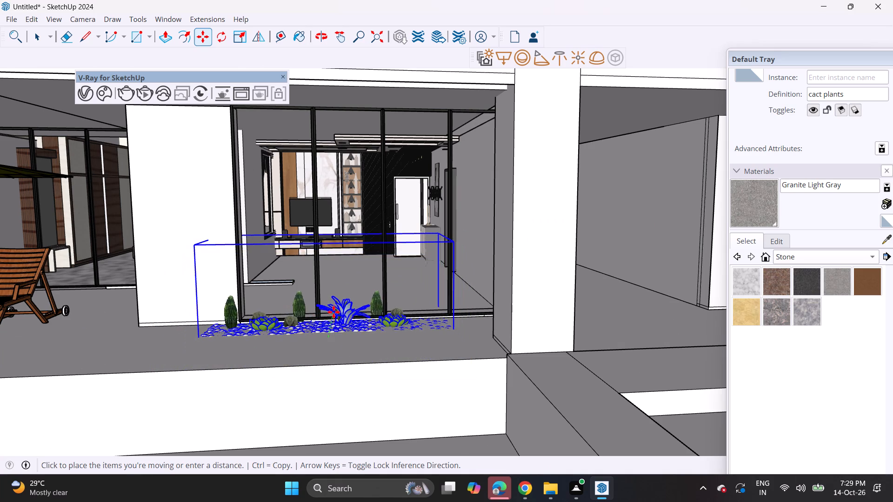
left_click(343, 350)
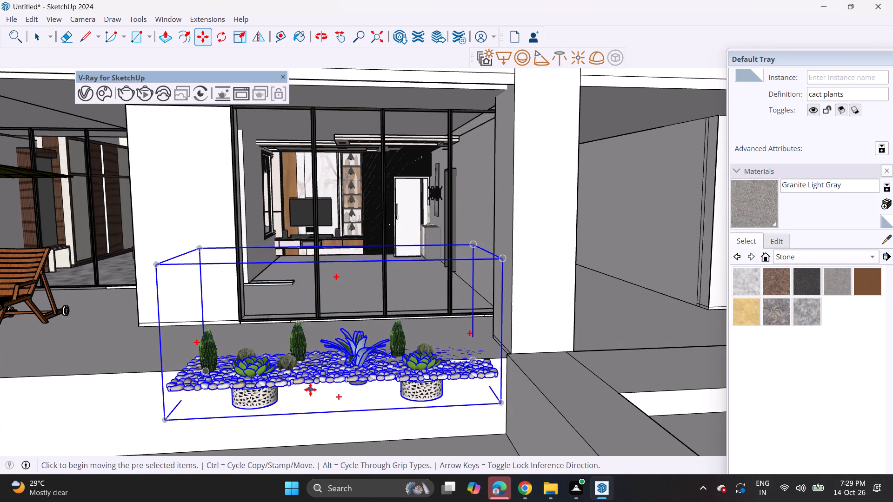
middle_click_drag(310, 390, 312, 372)
left_click(339, 382)
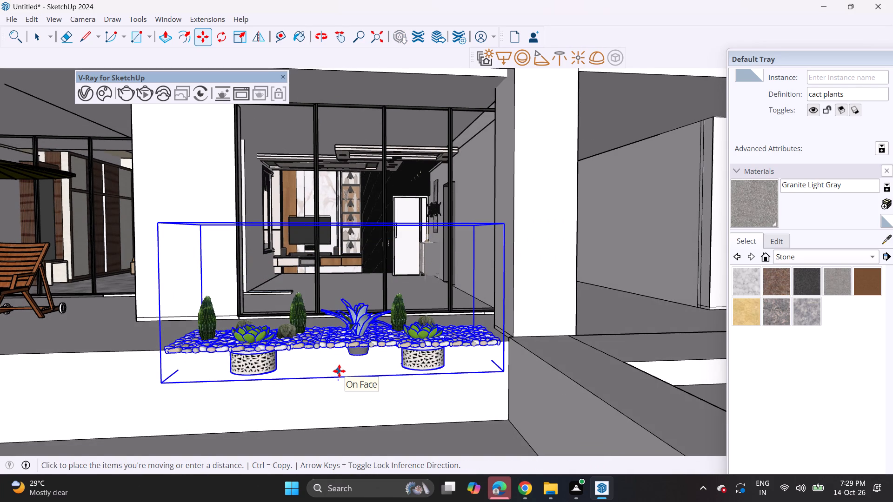
left_click(339, 371)
middle_click_drag(311, 371, 472, 365)
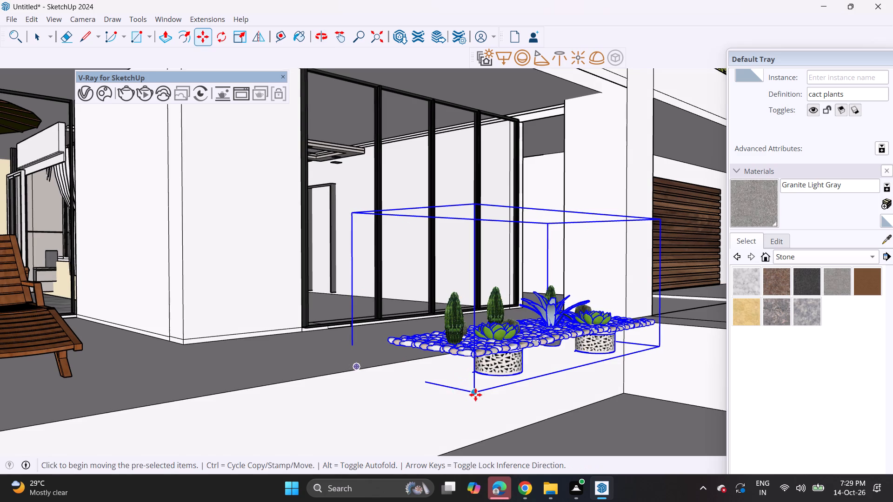
left_click(475, 395)
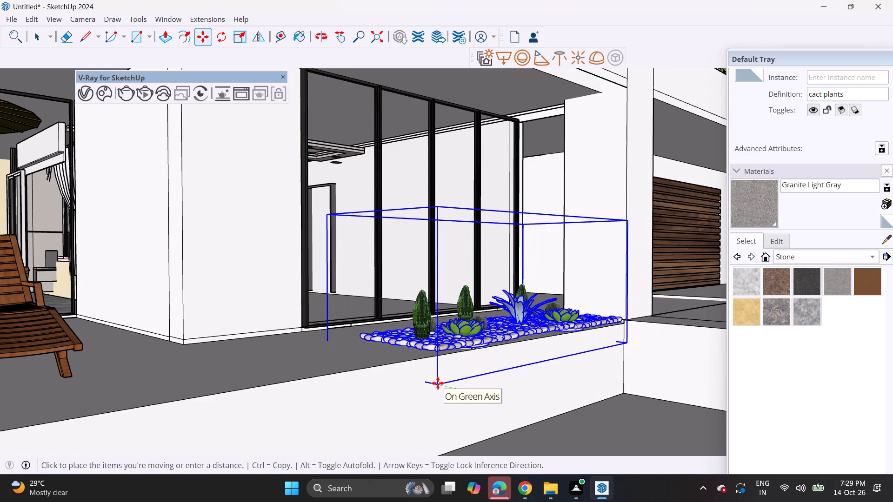
left_click(438, 383)
Stretch the cact plants bed lengthwise along the platform edge towards the loungers, keeping its end beside the column fixed.
middle_click_drag(480, 369, 346, 390)
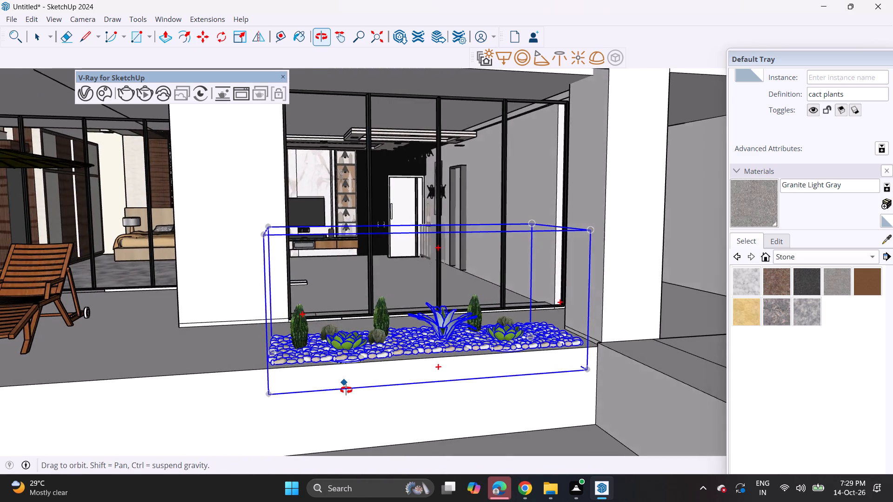
middle_click_drag(346, 390, 327, 395)
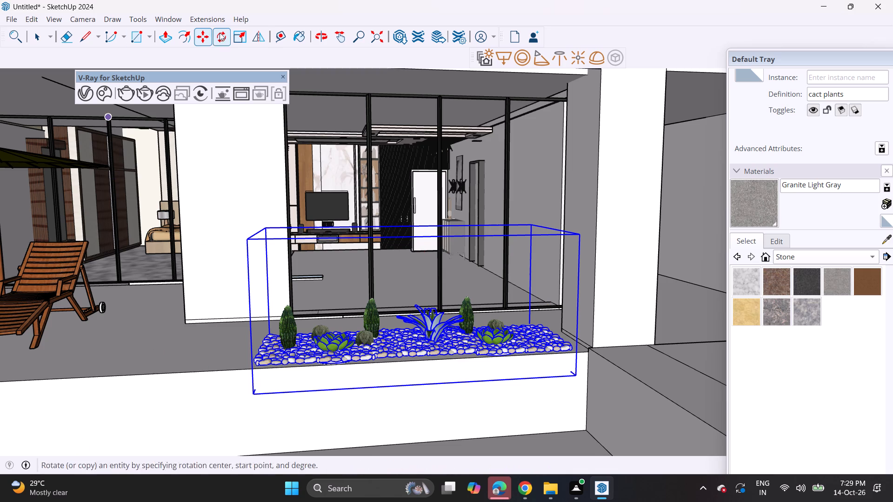
left_click(238, 39)
left_click(258, 302)
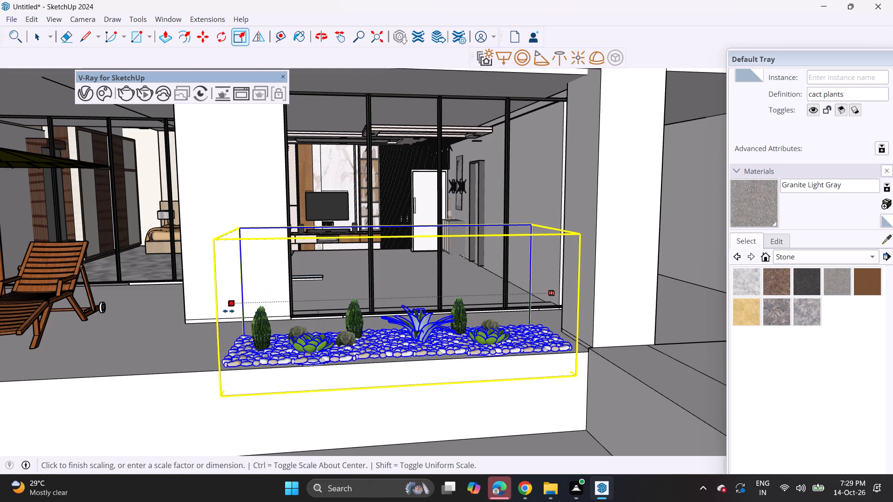
left_click(163, 302)
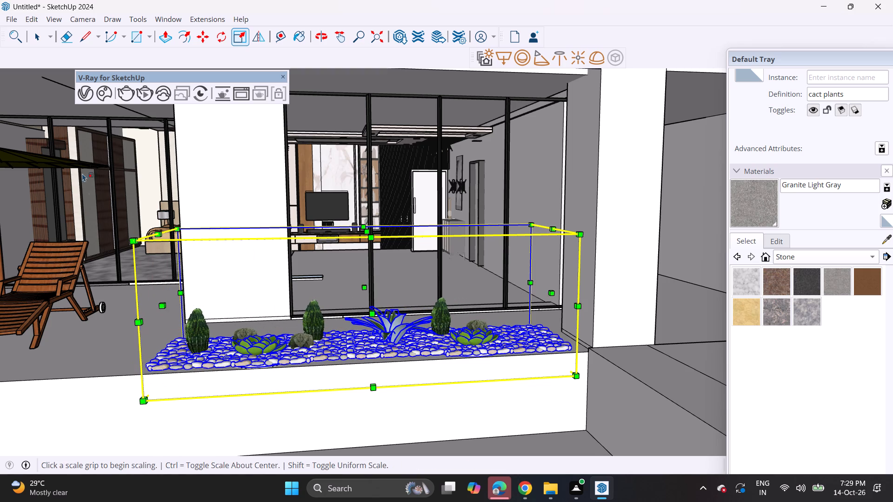
Import the "Vertical+Grass" model from Downloads and place it on the ground in front of the platform's pebble bed.
left_click(16, 16)
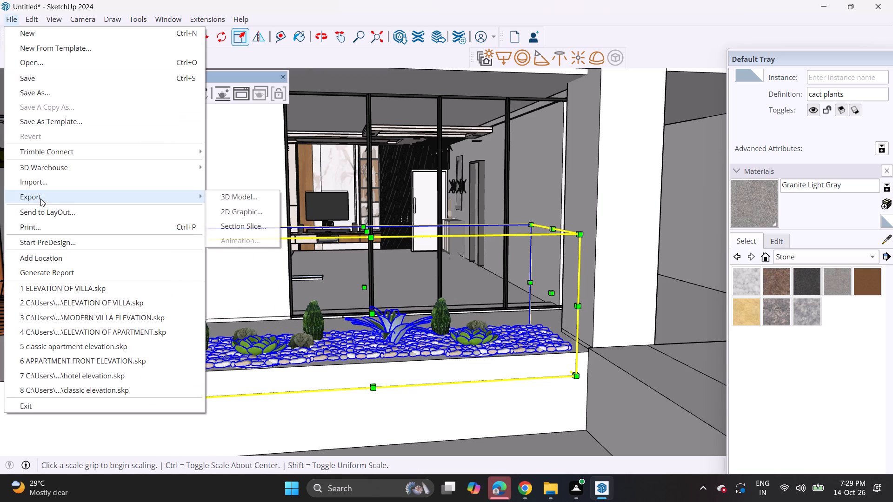
left_click(47, 182)
scroll(226, 200, "down", 3)
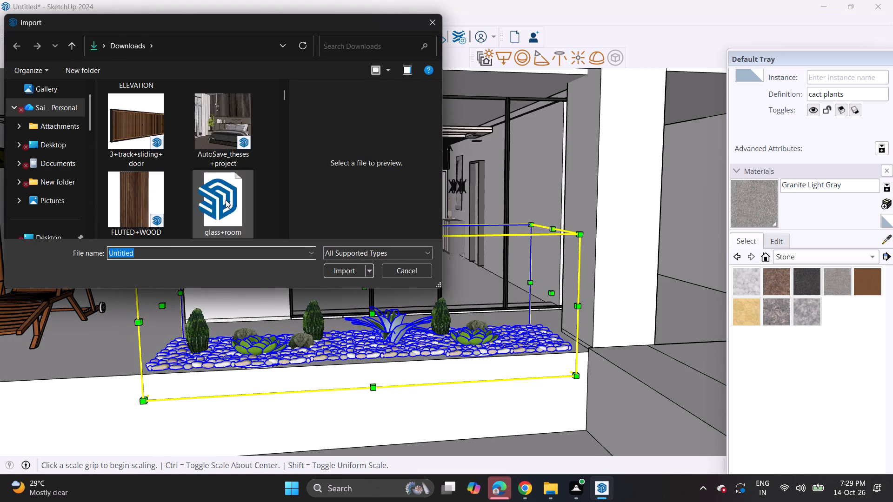
scroll(217, 195, "down", 5)
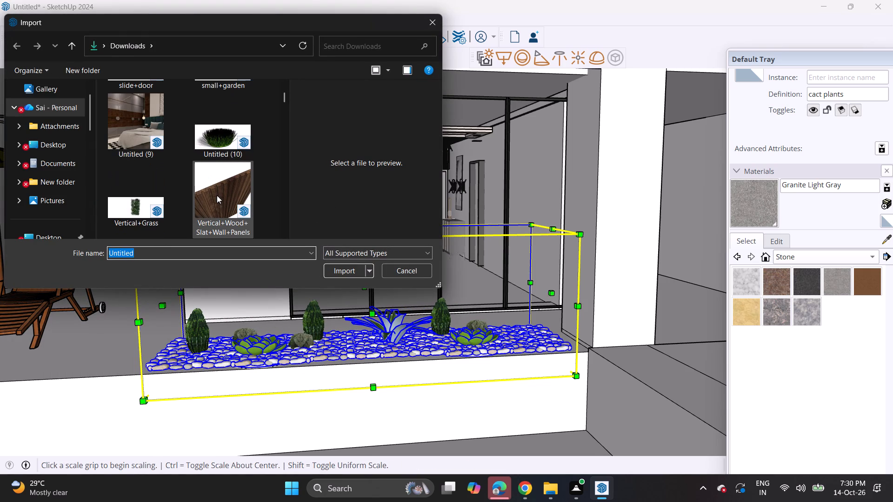
left_click(134, 206)
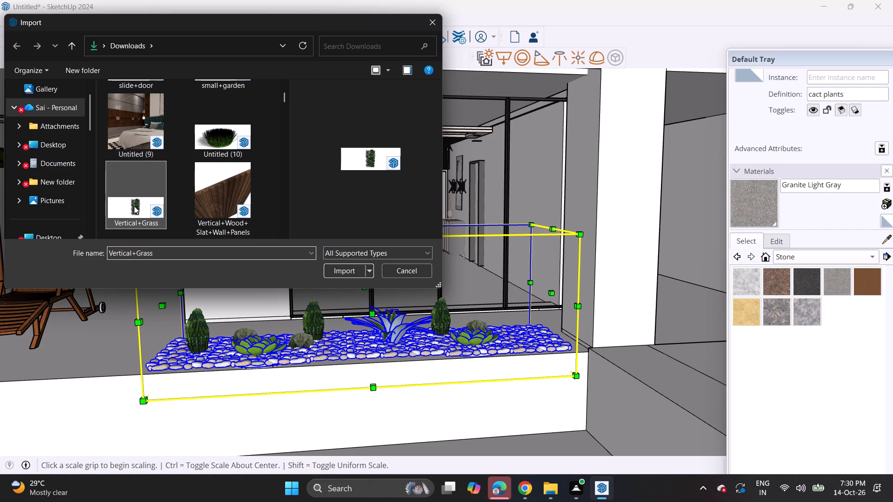
left_click(336, 267)
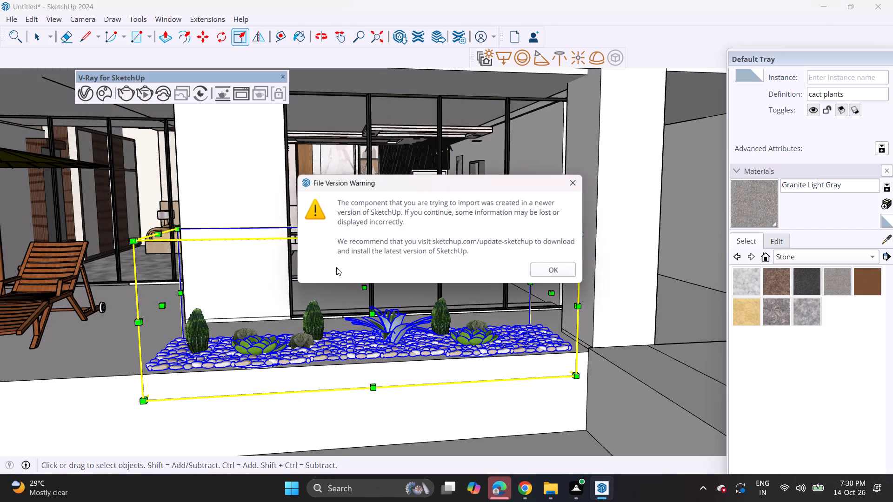
left_click(552, 272)
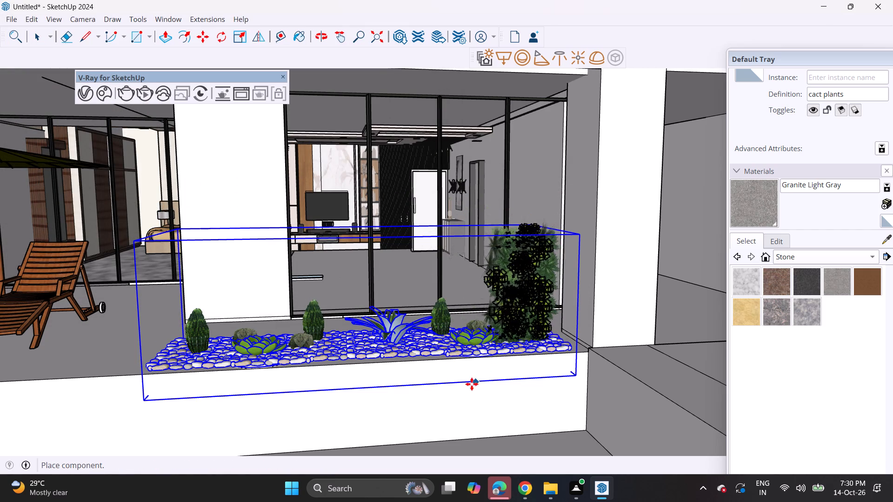
scroll(182, 351, "down", 4)
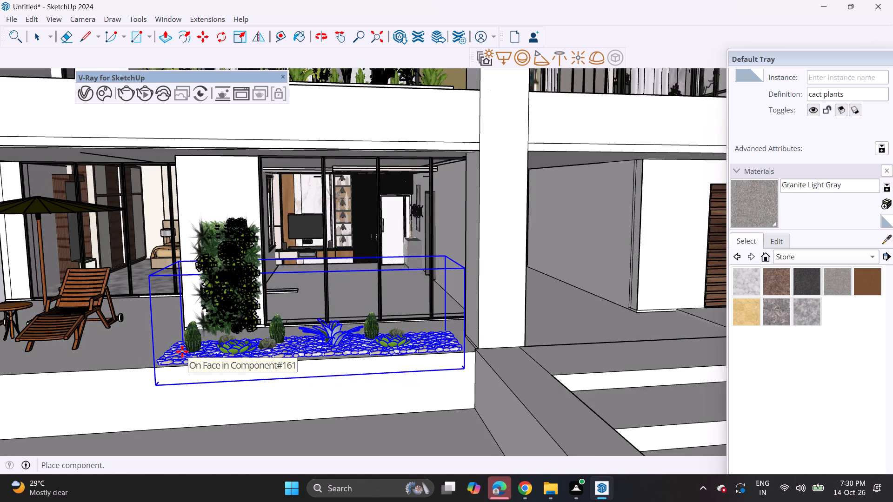
scroll(182, 351, "down", 2)
middle_click_drag(182, 351, 215, 256)
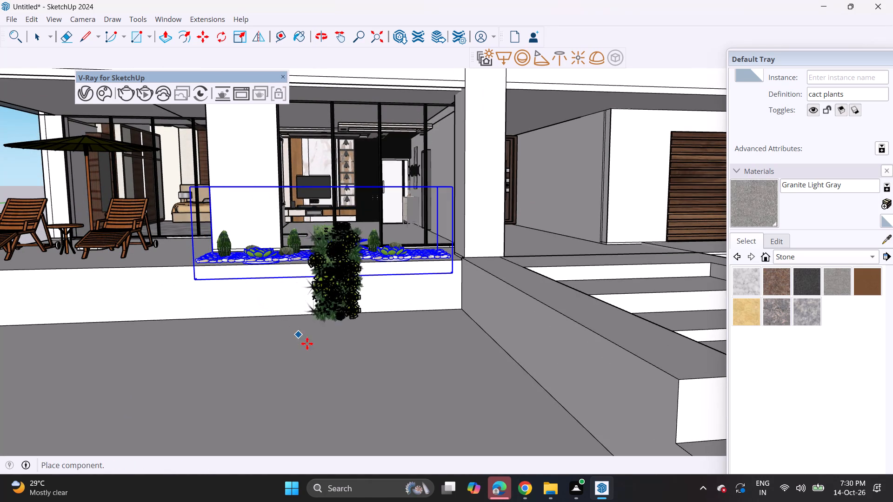
left_click(310, 351)
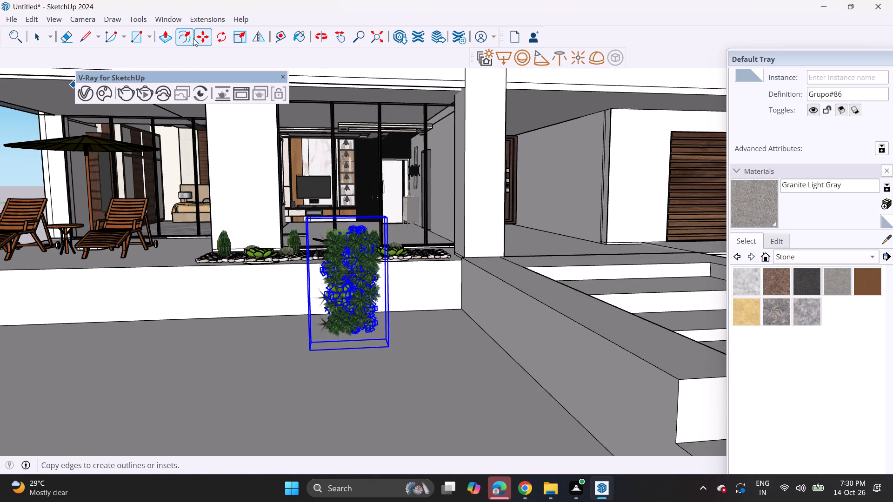
Rotate the vertical grass panel a quarter turn in the facade plane so its long side runs horizontally.
left_click(220, 39)
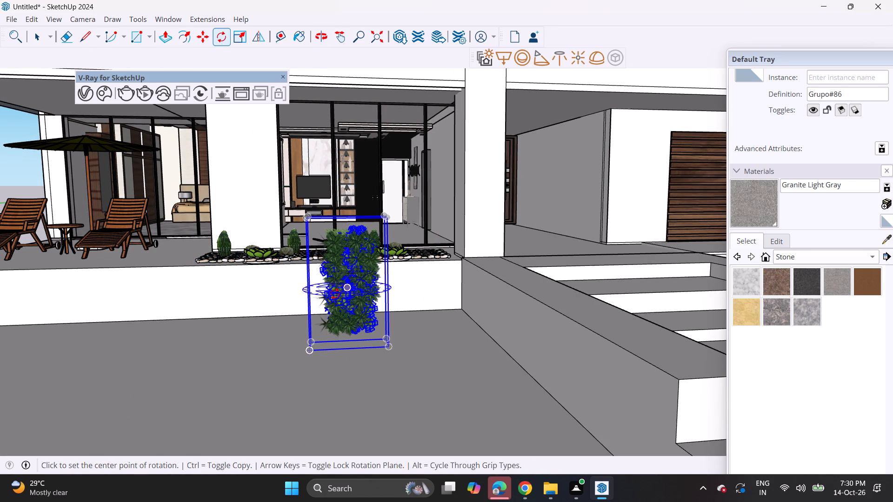
left_click(235, 297)
left_click(267, 291)
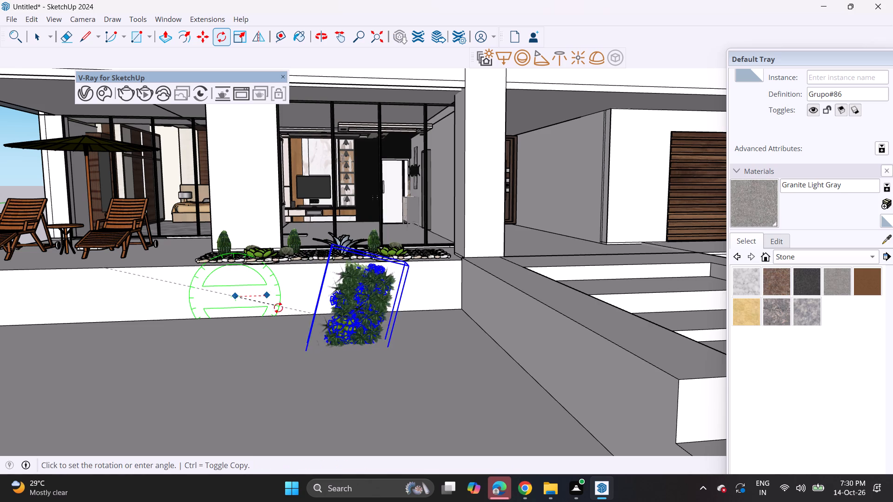
left_click(235, 269)
Tip the grass panel a quarter turn about its length so it lies flat with its leaves facing up.
scroll(166, 295, "down", 4)
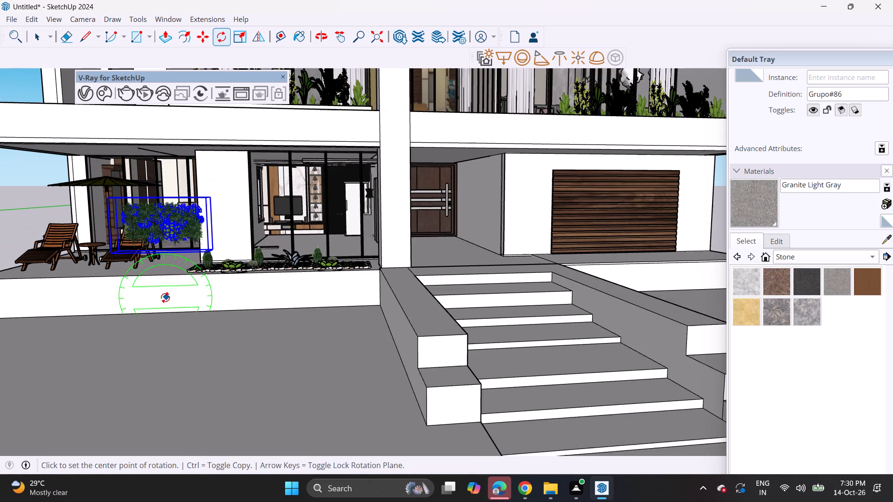
middle_click_drag(148, 304, 376, 298)
scroll(376, 298, "down", 4)
middle_click(370, 298)
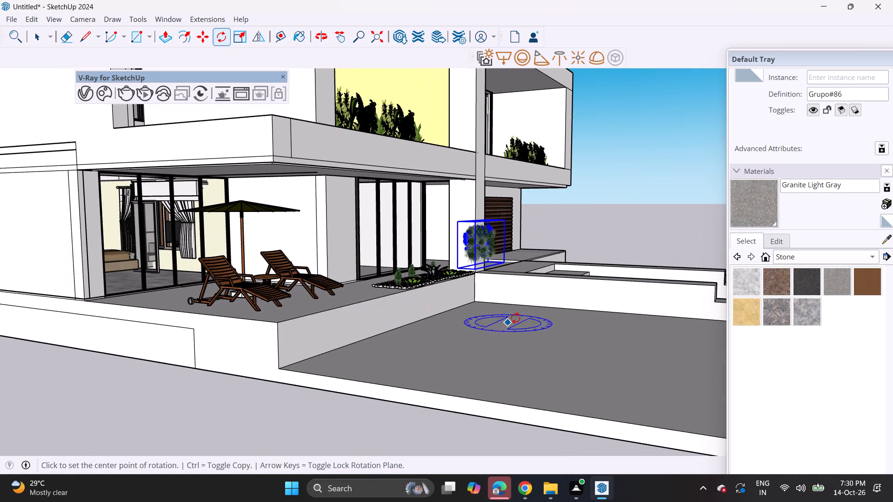
left_click(533, 295)
left_click(594, 299)
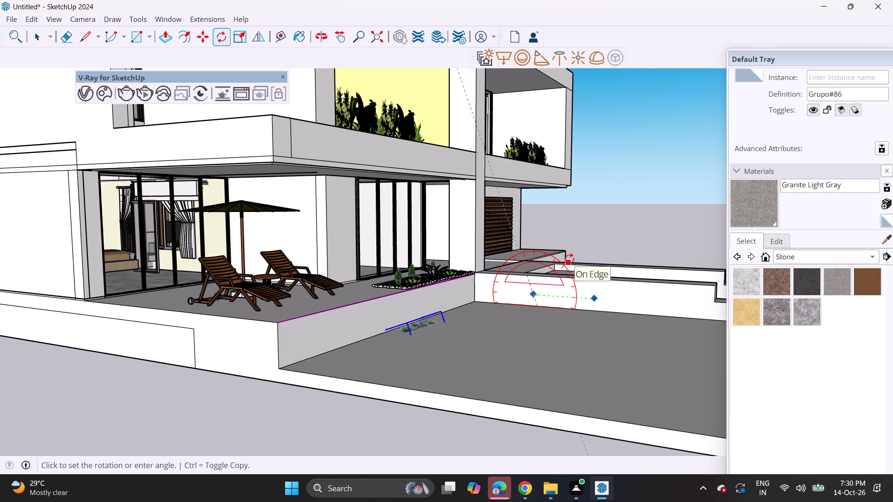
left_click(536, 250)
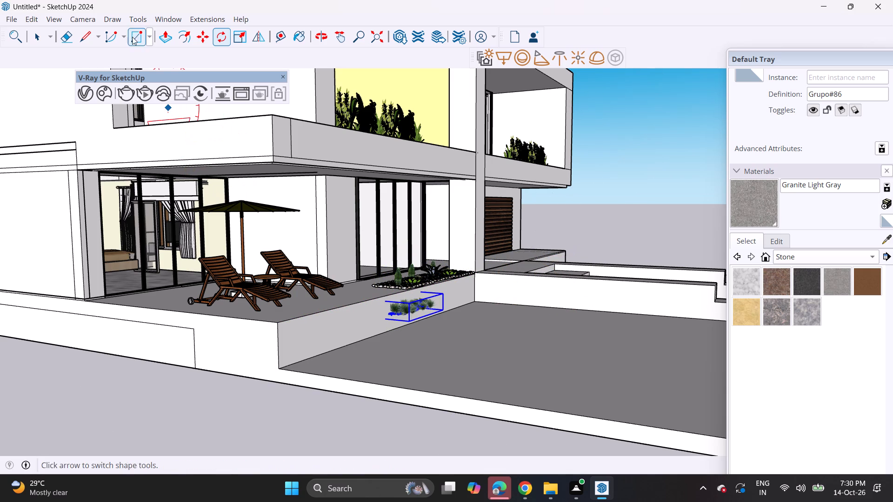
Raise the flat grass panel vertically from the platform's front face to the level of the pebble bed.
left_click(203, 38)
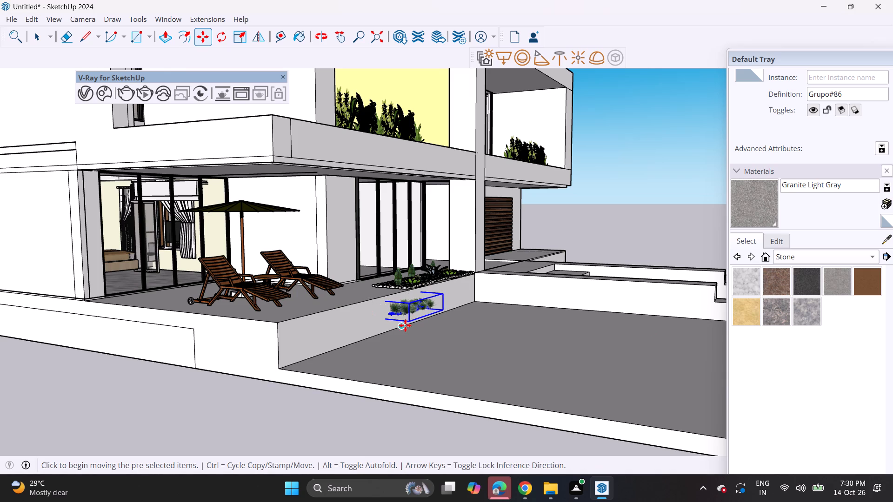
left_click(410, 325)
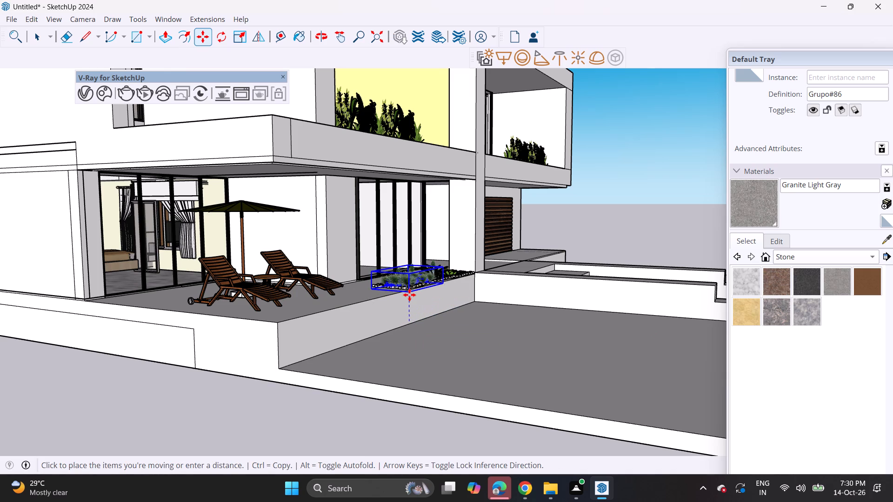
left_click(409, 295)
Shift the flat grass panel along the platform's front edge so it overlaps the end of the pebble bed near the loungers.
middle_click_drag(429, 297, 132, 361)
scroll(273, 279, "up", 5)
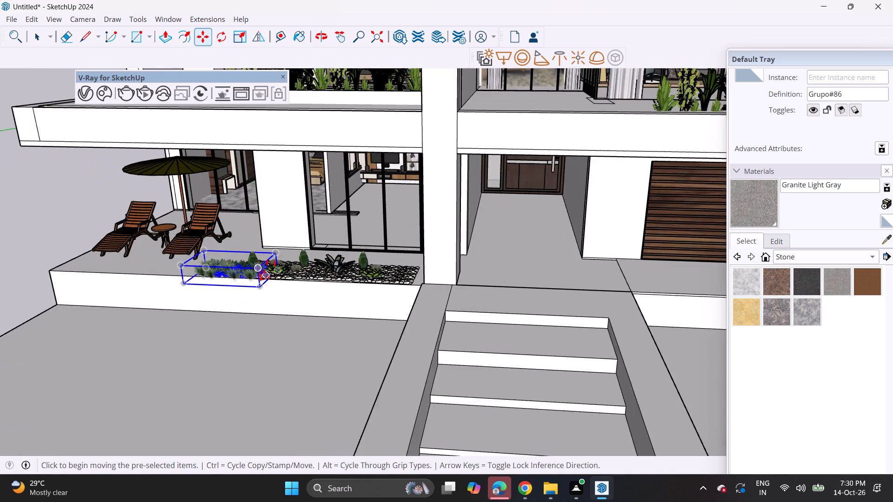
scroll(262, 276, "up", 10)
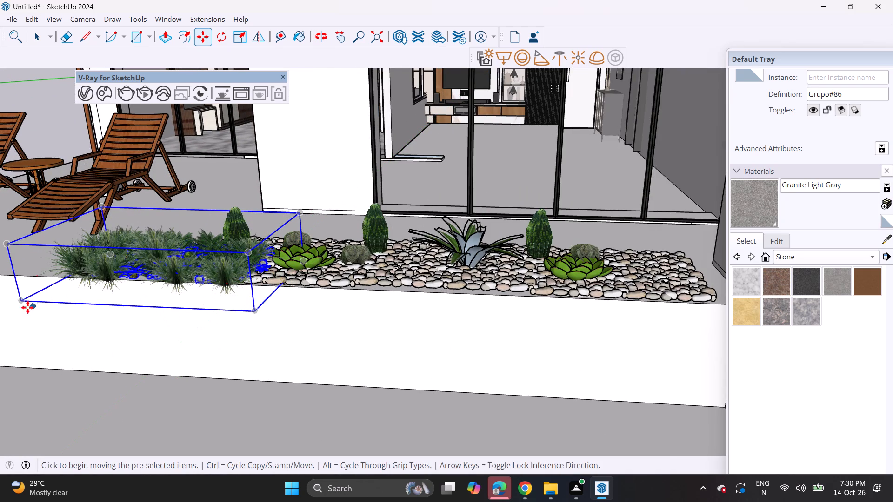
left_click(20, 307)
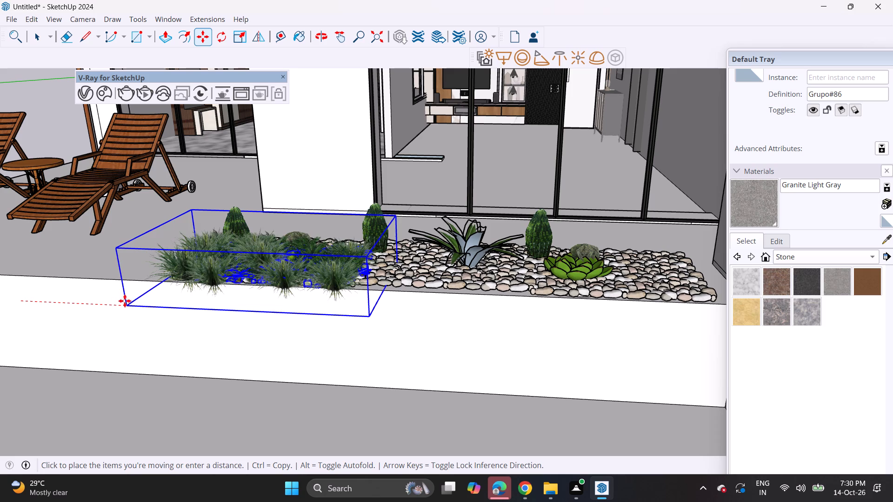
left_click(120, 299)
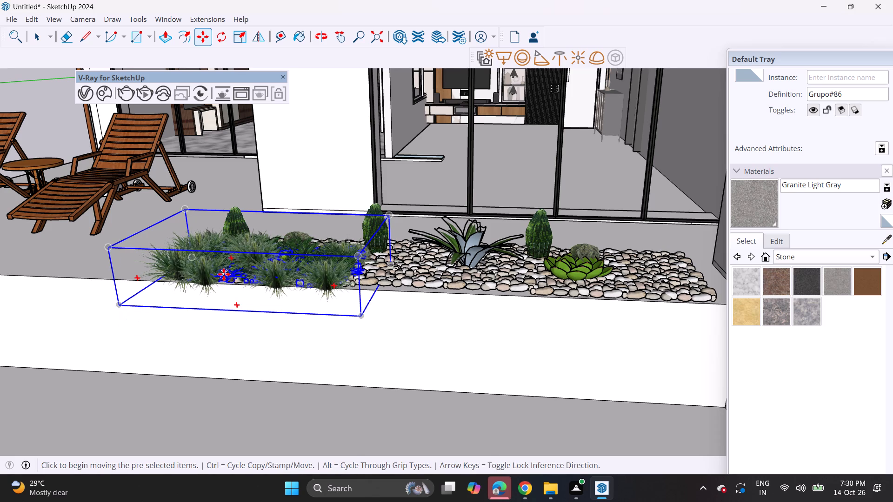
Scale the cactus and pebble group vertically so its plants stand taller.
key("space")
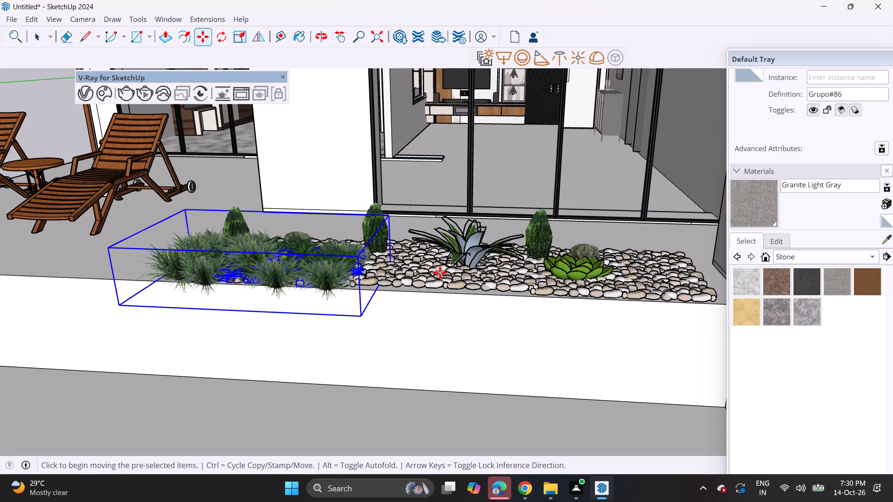
left_click(442, 272)
left_click(442, 272)
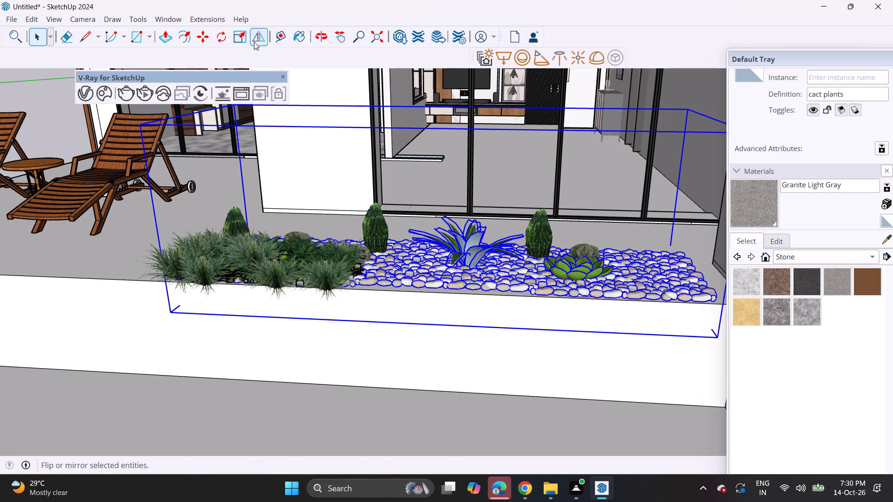
left_click(237, 41)
left_click(445, 116)
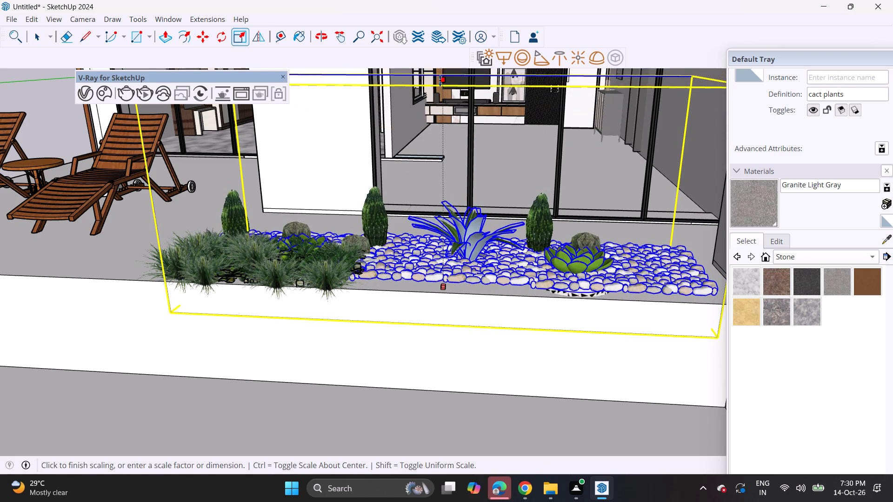
scroll(430, 88, "down", 3)
middle_click_drag(428, 106, 437, 178, "shift")
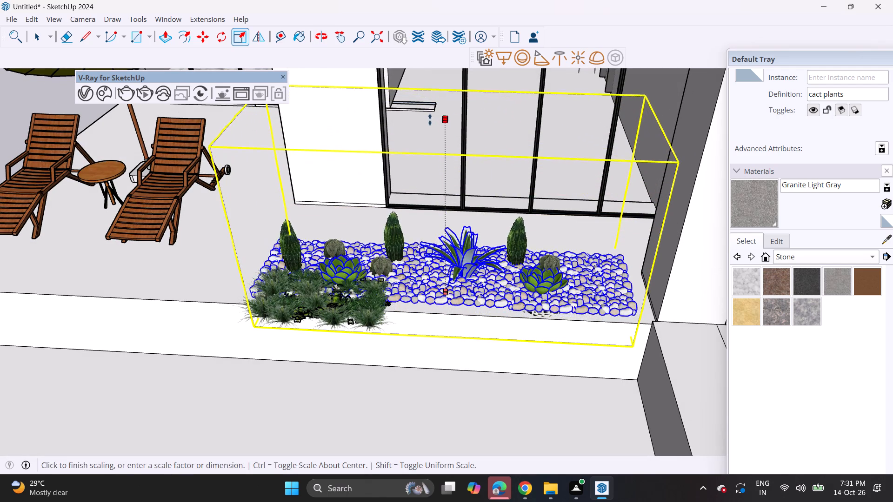
left_click(424, 79)
Lower the cactus and pebble group straight down along the blue axis so the pebbles sit on the platform floor.
middle_click_drag(502, 265, 497, 196)
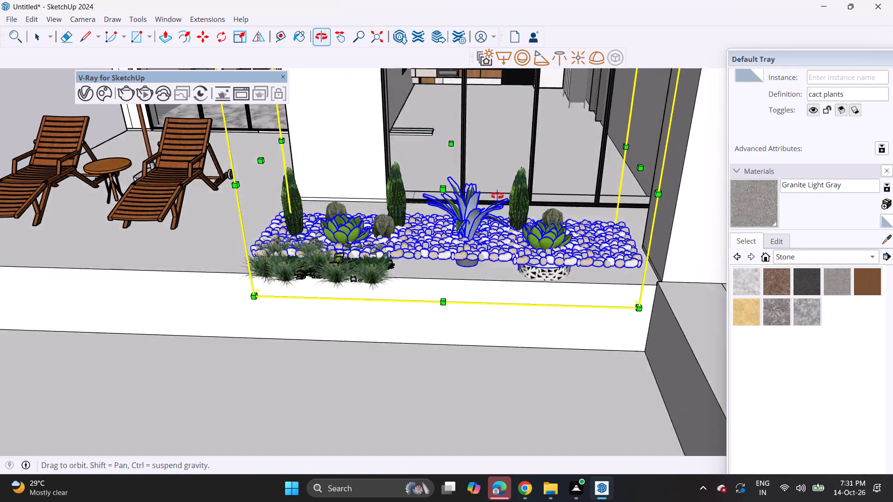
middle_click_drag(497, 196, 493, 185)
scroll(434, 210, "up", 2)
middle_click_drag(435, 202, 442, 184)
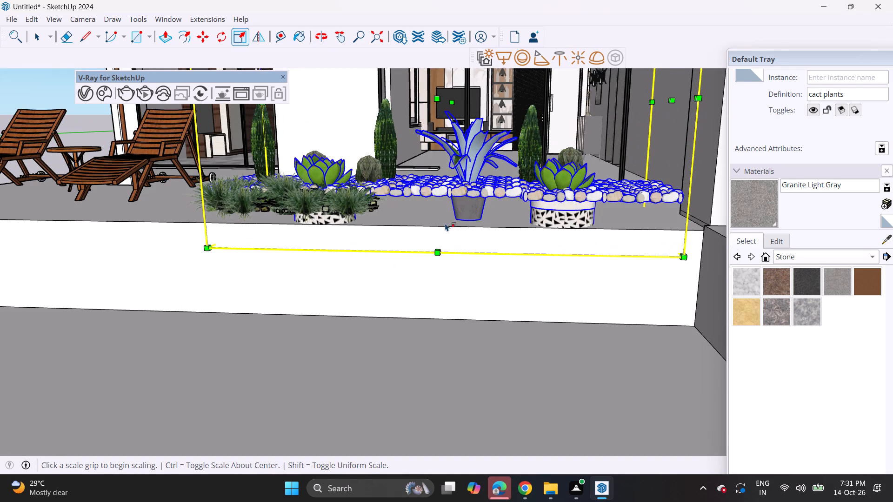
left_click(196, 34)
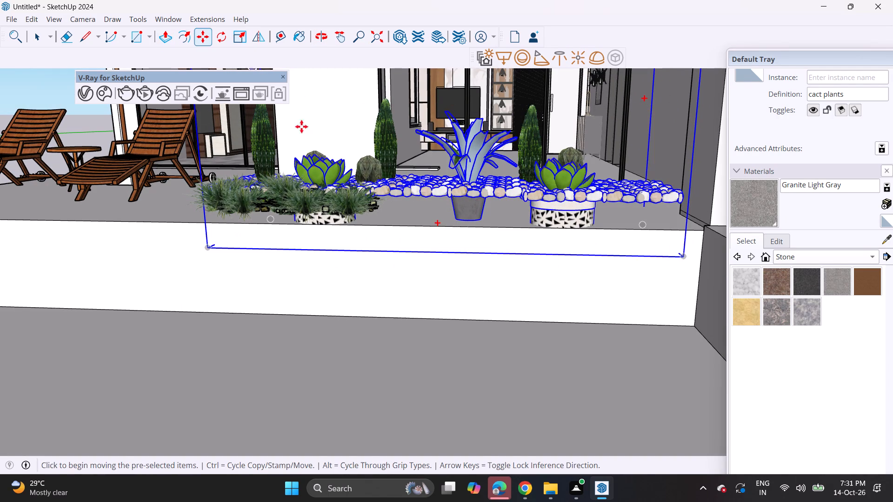
left_click(436, 188)
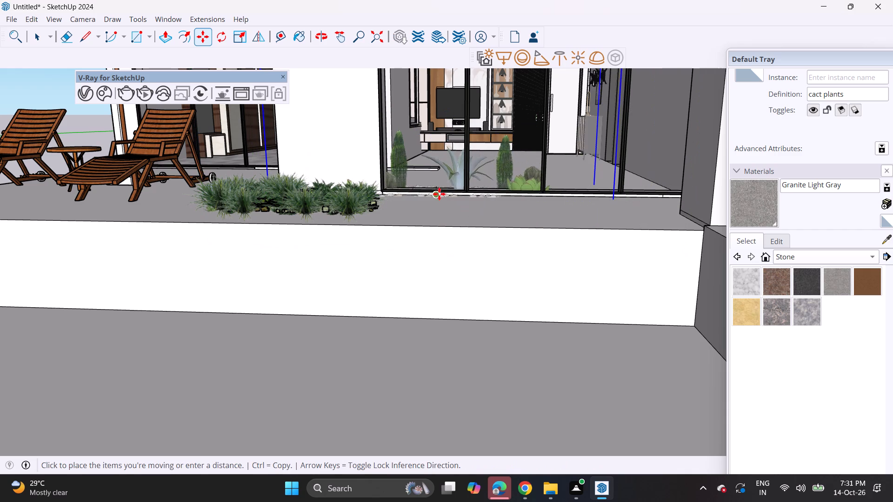
key("Escape")
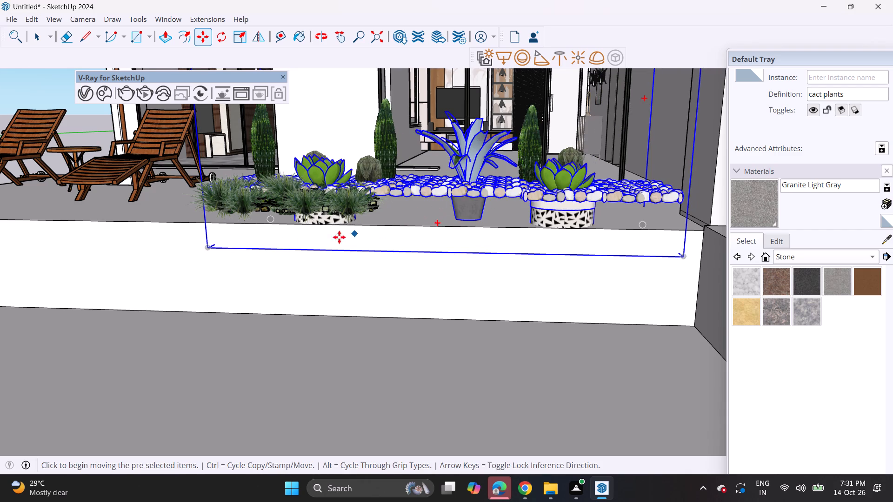
left_click(211, 251)
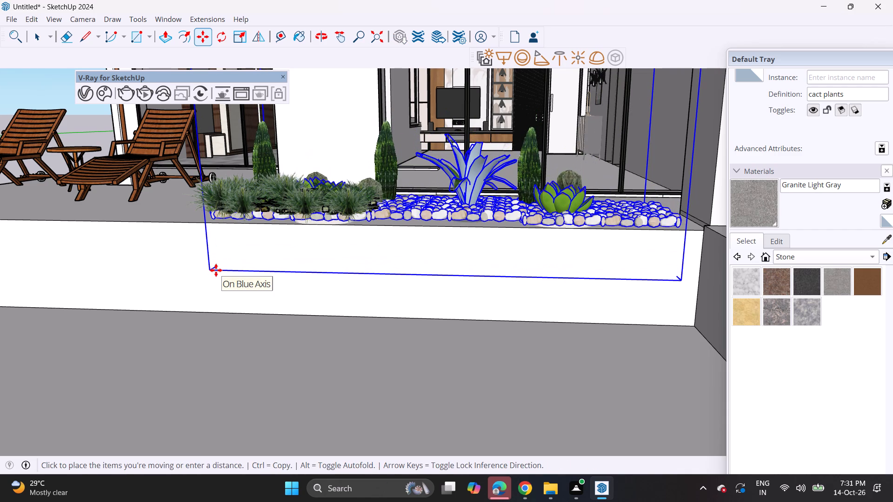
left_click(216, 270)
Lower the grass panel so its leaves edge the front of the pebble bed below the succulents.
middle_click_drag(334, 203, 342, 222)
key("space")
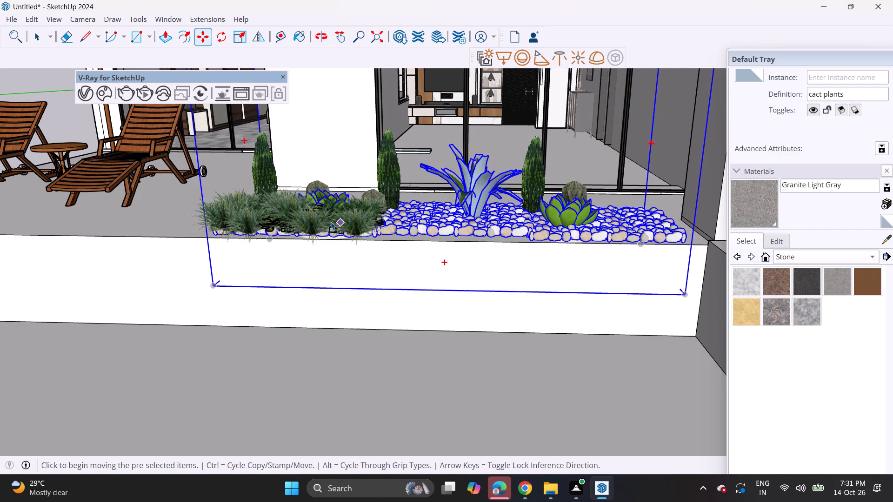
left_click(331, 222)
key("m")
left_click(332, 208)
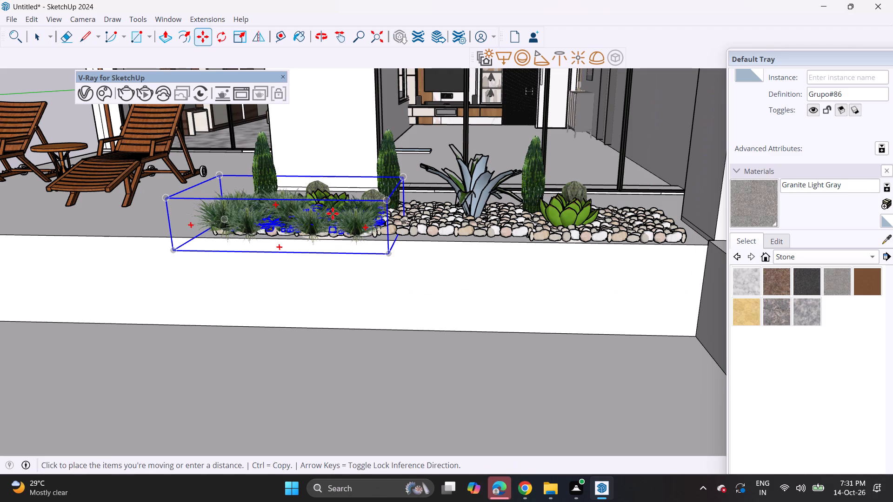
left_click(334, 227)
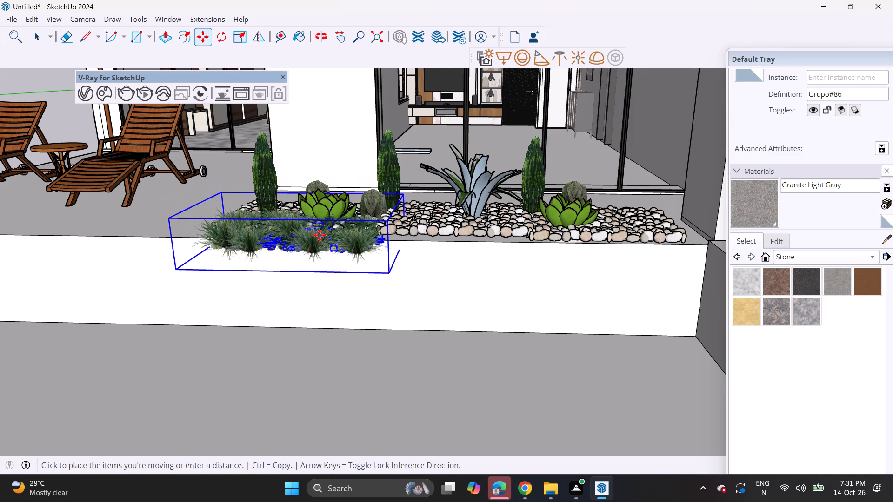
Copy the grass panel twice along the red axis, continuing the grass edging to the stair end of the pebble bed.
left_click(306, 238)
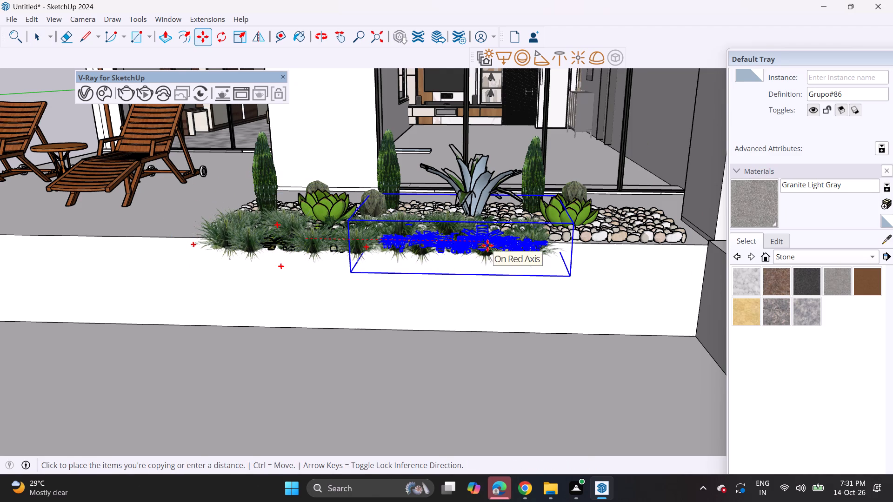
left_click(487, 245)
left_click(454, 246)
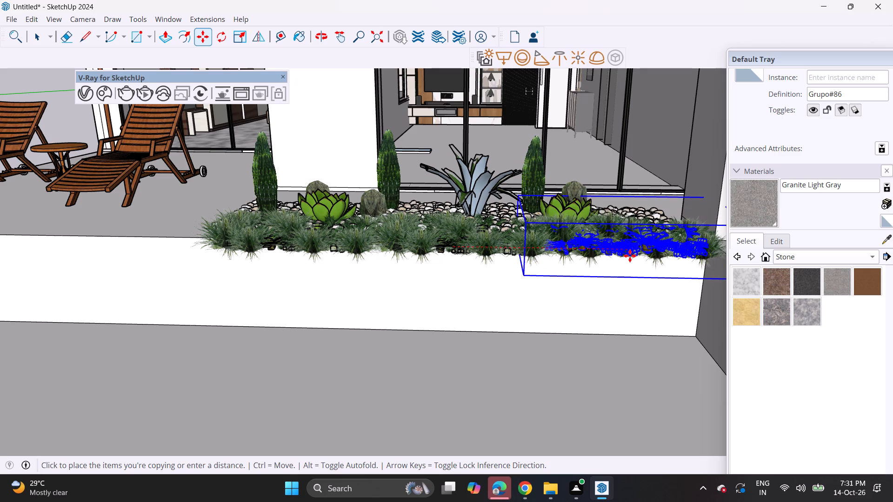
left_click(630, 256)
scroll(358, 316, "down", 3)
middle_click_drag(375, 333, 360, 302)
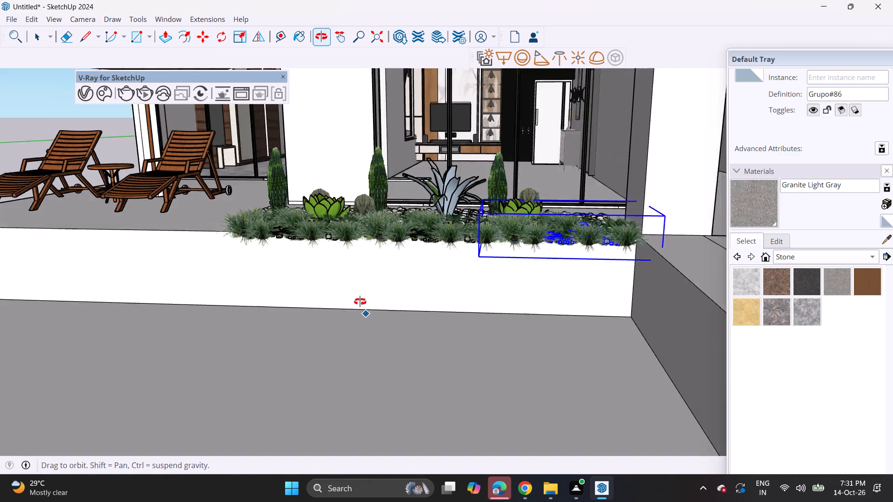
middle_click_drag(360, 302, 360, 300)
key("space")
scroll(360, 300, "down", 11)
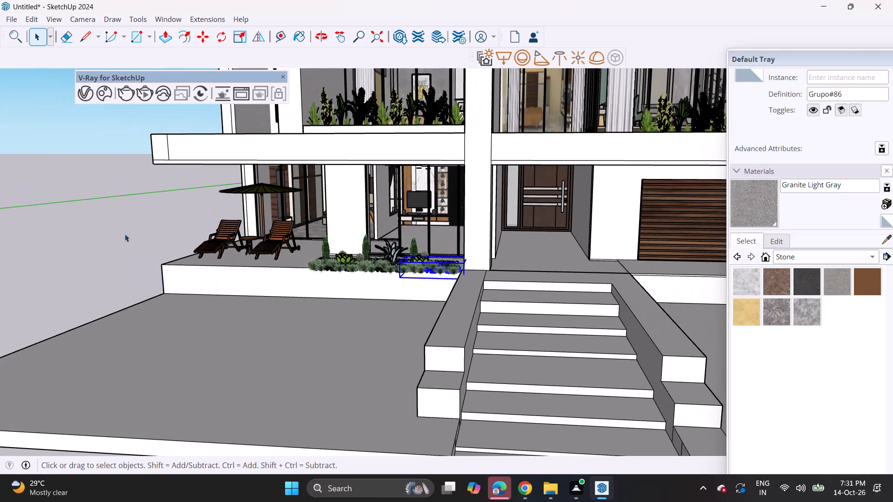
left_click(125, 234)
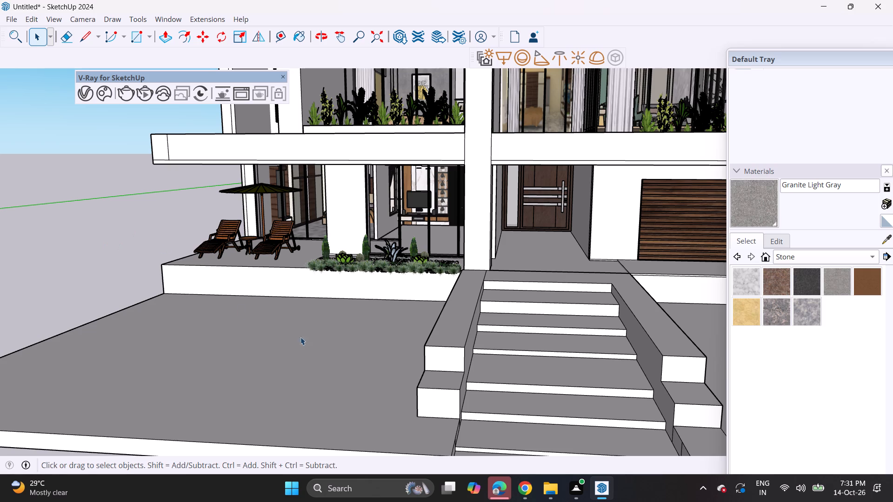
Draw two nested rectangles on the ground from the corner between the platform and the stair wall, outlining a planting bed with a narrow border.
middle_click_drag(281, 332, 429, 379)
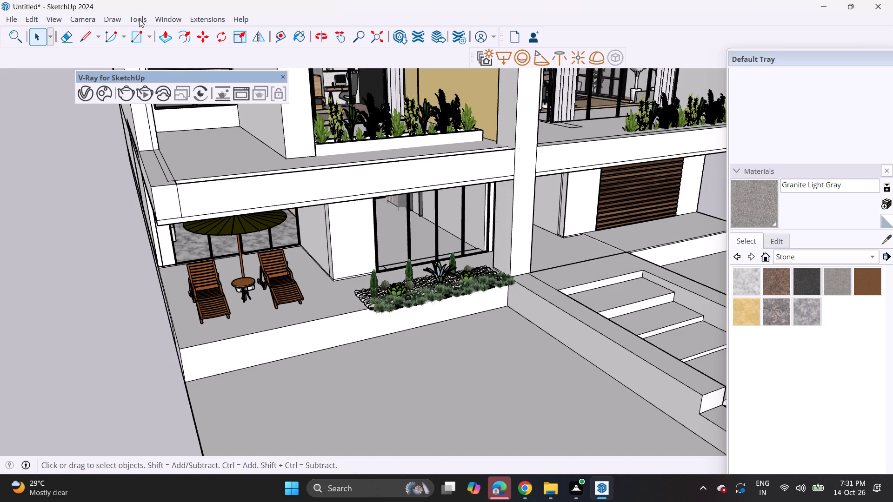
left_click(129, 34)
left_click(509, 303)
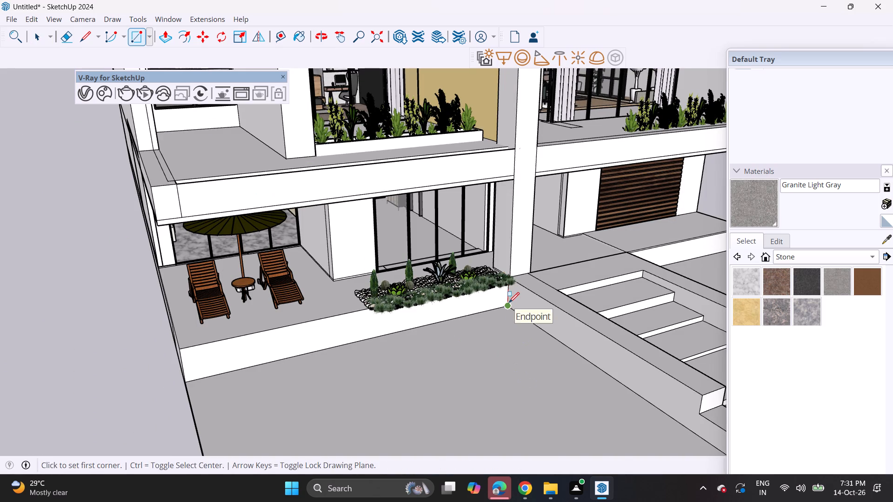
left_click(427, 418)
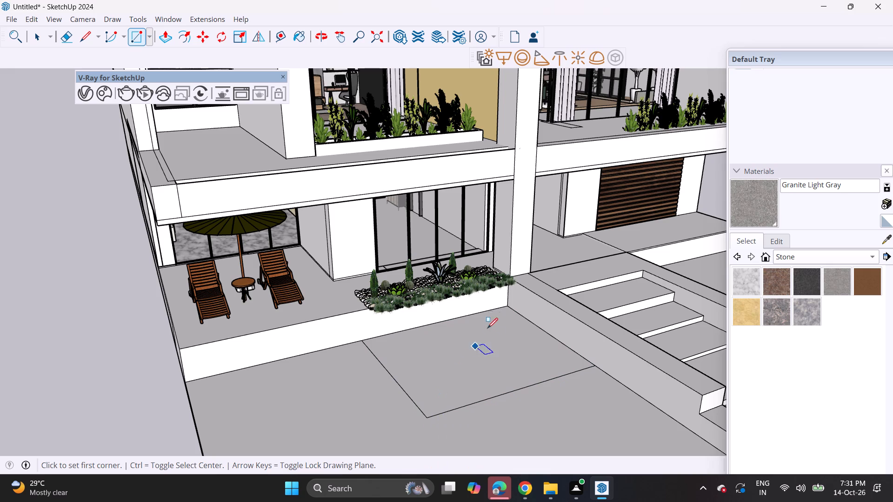
left_click(512, 303)
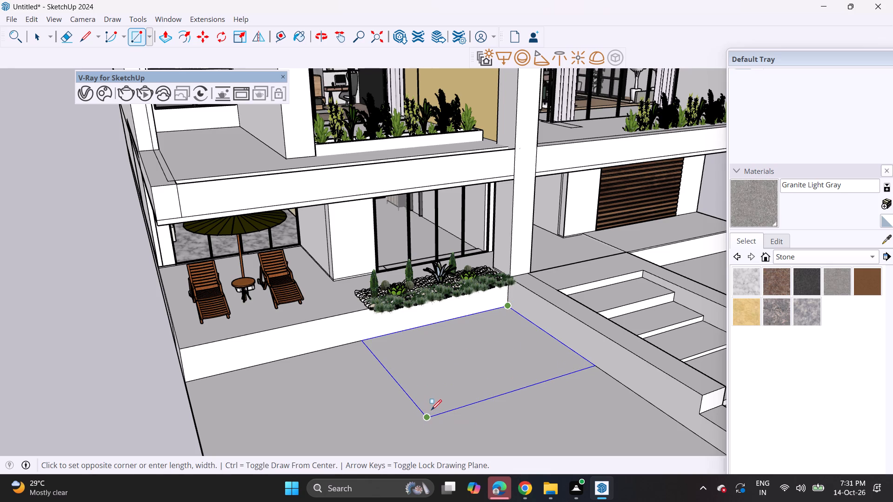
left_click(431, 407)
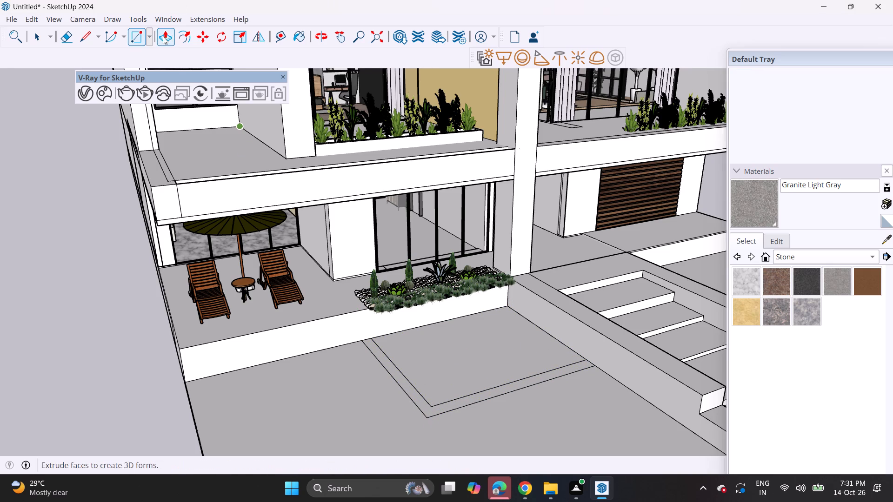
Push/Pull the L-shaped border strip upward into a low curb around the ground bed.
left_click(163, 36)
left_click(411, 396)
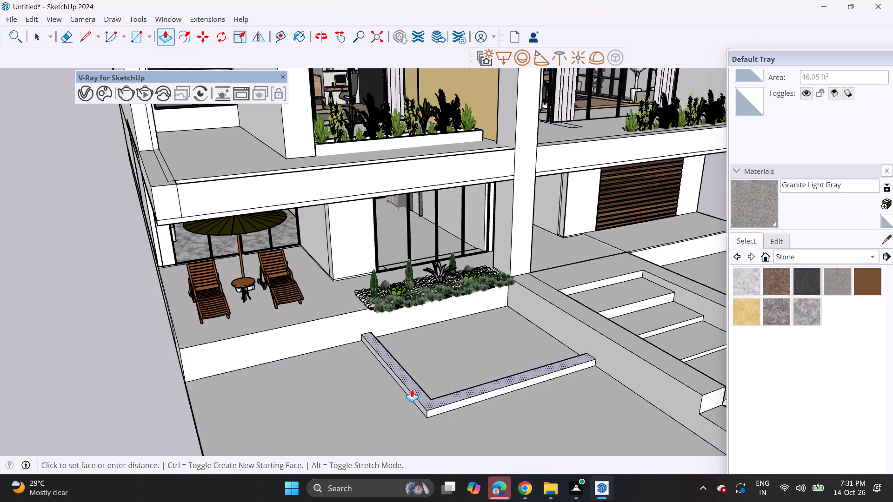
left_click(412, 387)
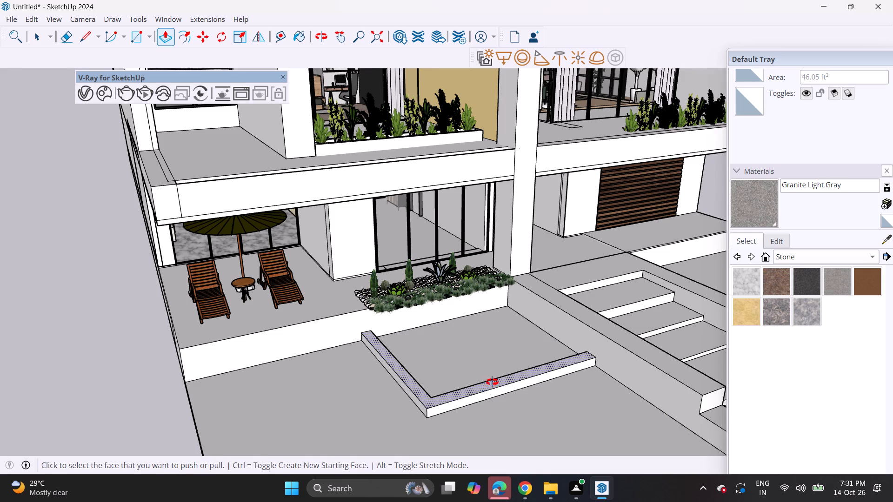
Copy the planter from the balcony above down to the ground bed and align it with the curb's outer front corner.
middle_click_drag(492, 382, 366, 322)
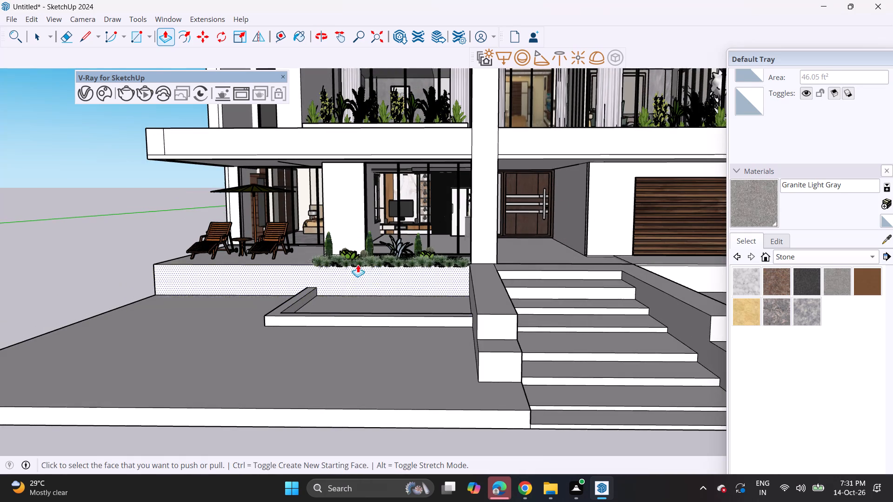
key("space")
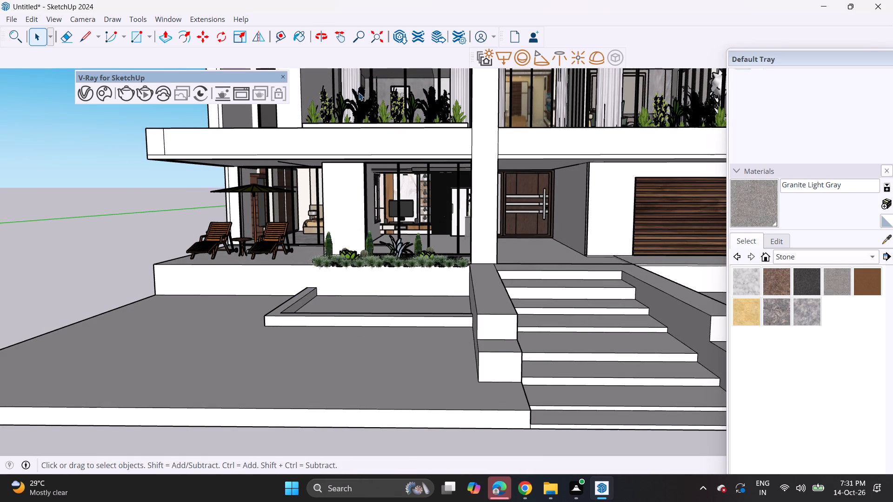
left_click(372, 106)
middle_click_drag(370, 116, 385, 136)
key("m")
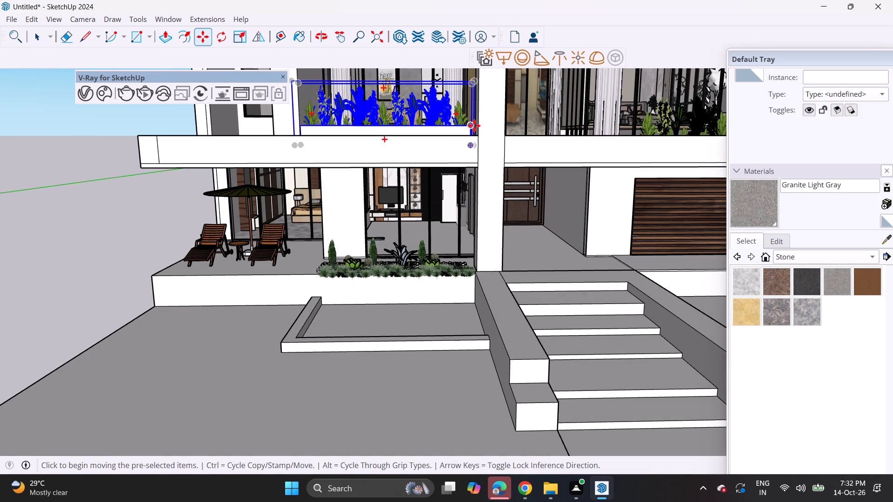
left_click(477, 144)
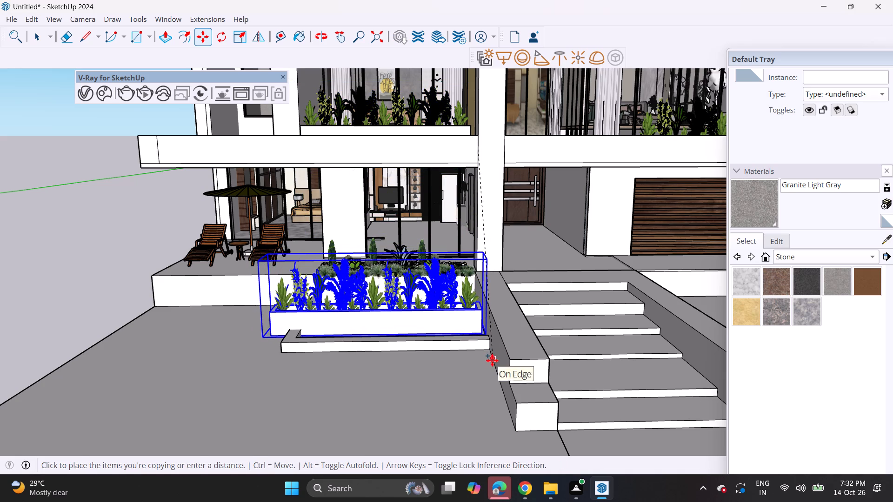
left_click(492, 360)
left_click(270, 313)
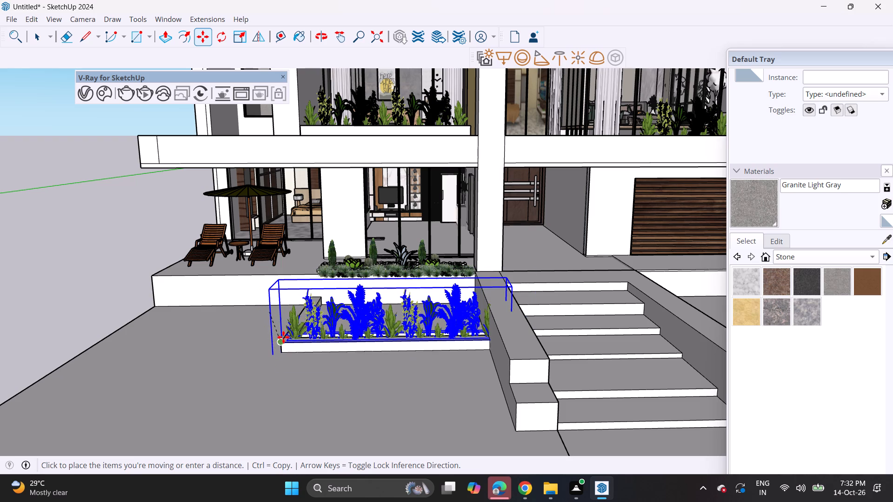
left_click(278, 336)
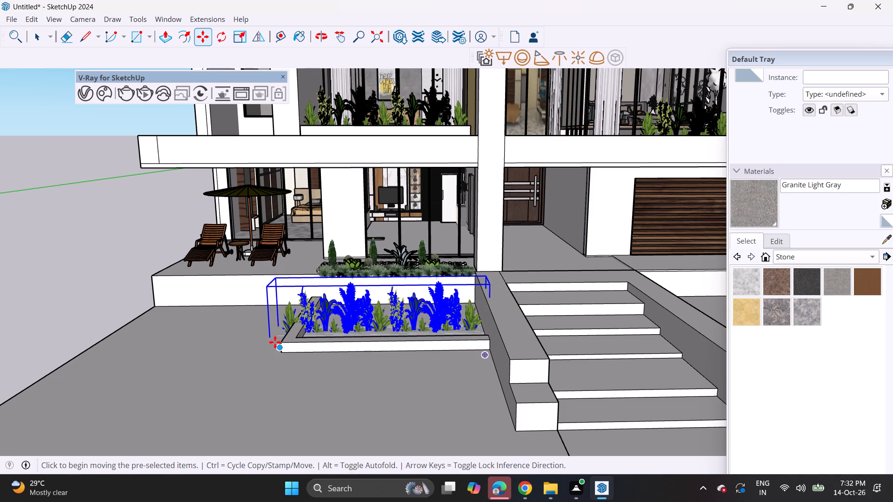
Move the ground bed's planter slightly outward along the green axis toward the front curb.
scroll(268, 332, "down", 3)
middle_click_drag(268, 332, 533, 363)
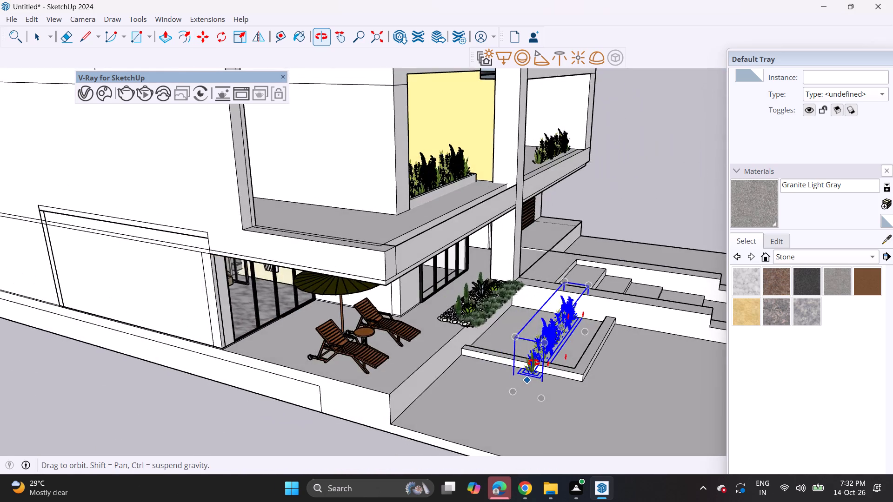
middle_click_drag(533, 363, 480, 352)
left_click(462, 380)
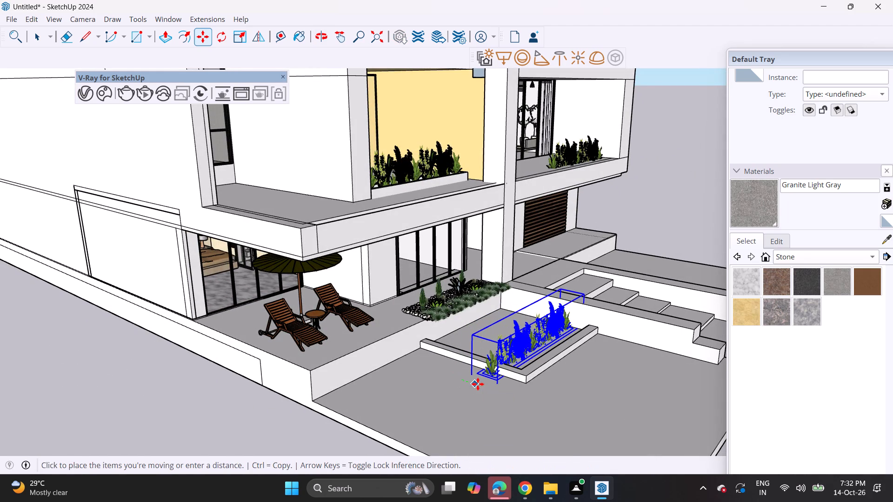
left_click(488, 388)
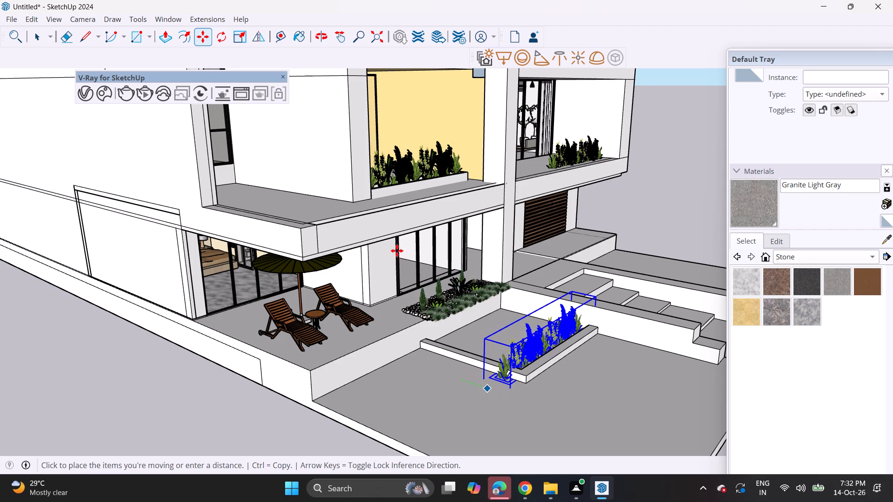
Scale the ground planter lengthwise from its outer end, shortening it to the edge of the bed's side curb.
left_click(238, 36)
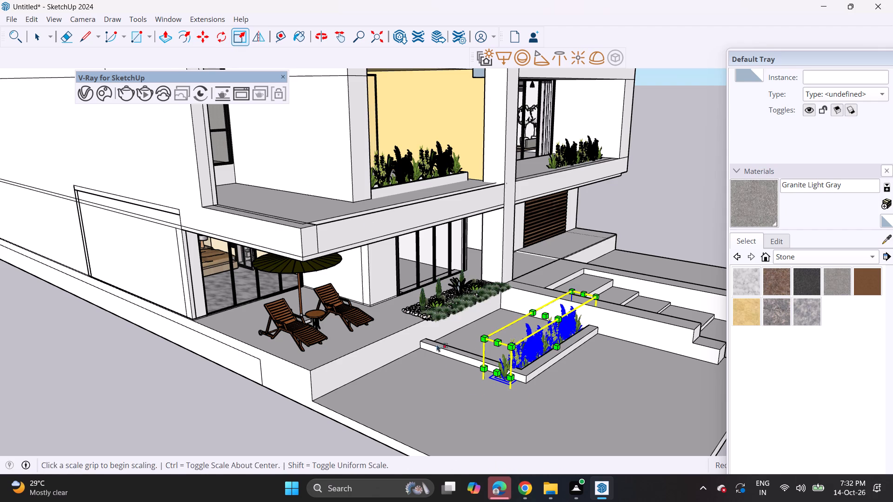
left_click(498, 372)
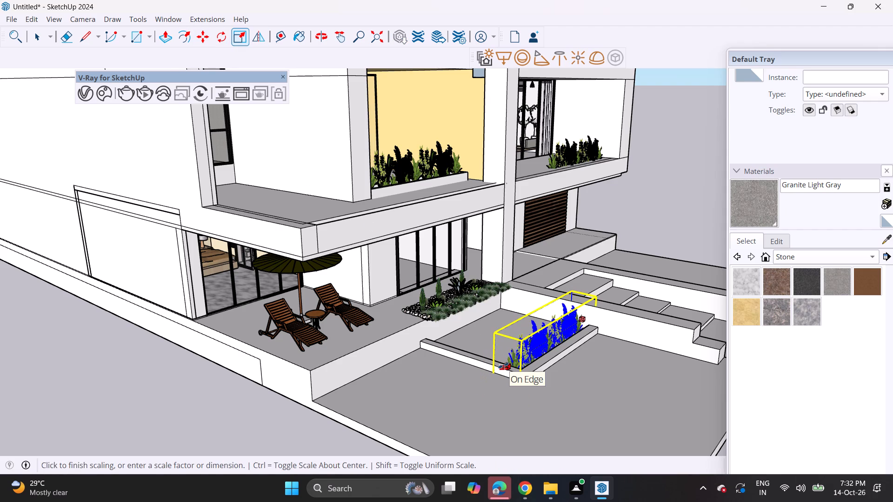
left_click(503, 365)
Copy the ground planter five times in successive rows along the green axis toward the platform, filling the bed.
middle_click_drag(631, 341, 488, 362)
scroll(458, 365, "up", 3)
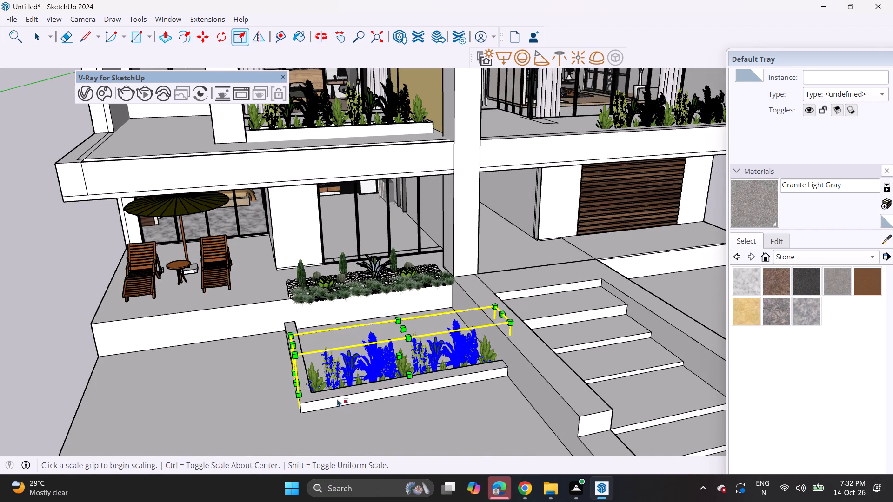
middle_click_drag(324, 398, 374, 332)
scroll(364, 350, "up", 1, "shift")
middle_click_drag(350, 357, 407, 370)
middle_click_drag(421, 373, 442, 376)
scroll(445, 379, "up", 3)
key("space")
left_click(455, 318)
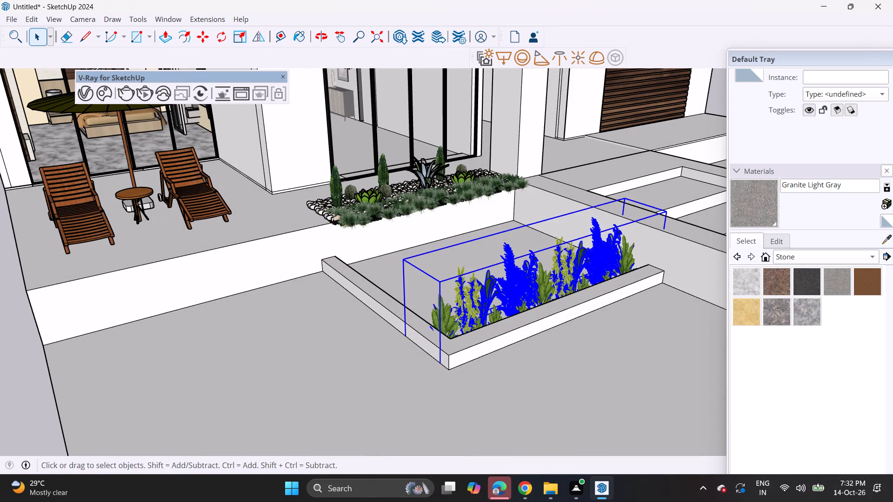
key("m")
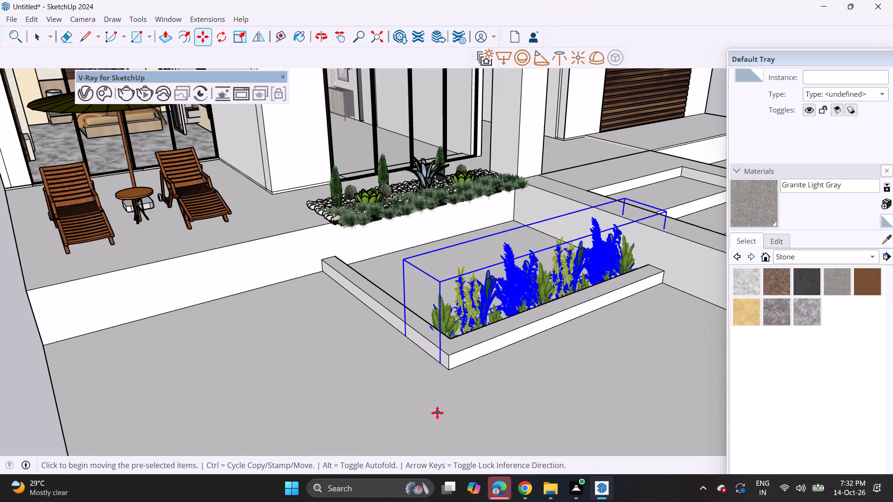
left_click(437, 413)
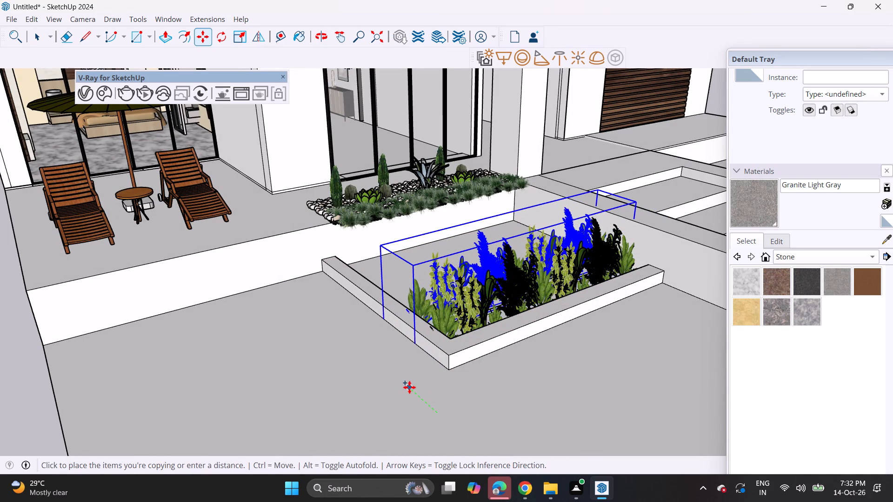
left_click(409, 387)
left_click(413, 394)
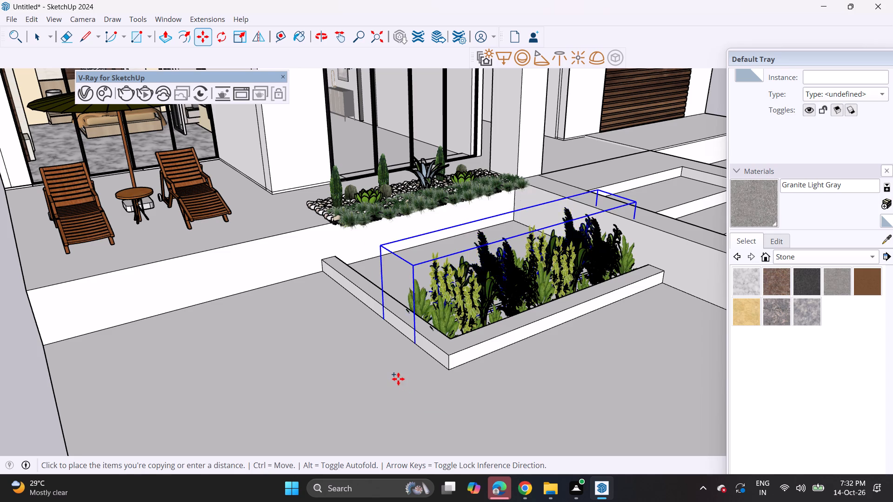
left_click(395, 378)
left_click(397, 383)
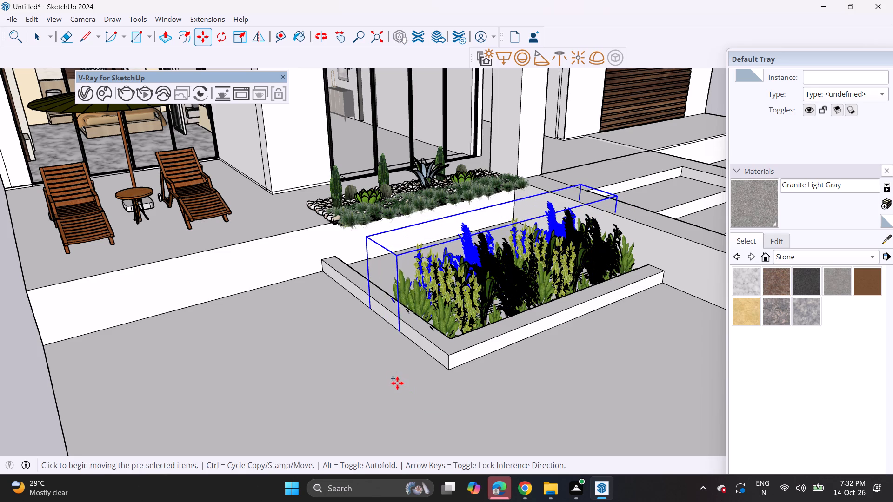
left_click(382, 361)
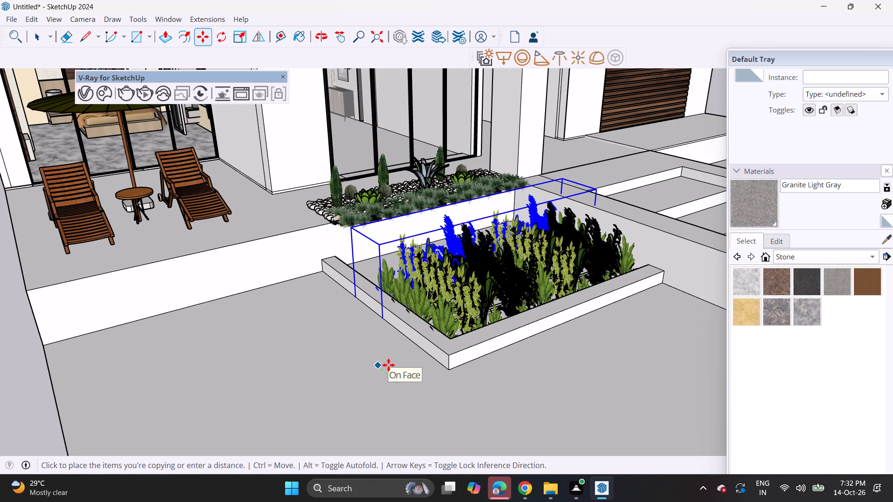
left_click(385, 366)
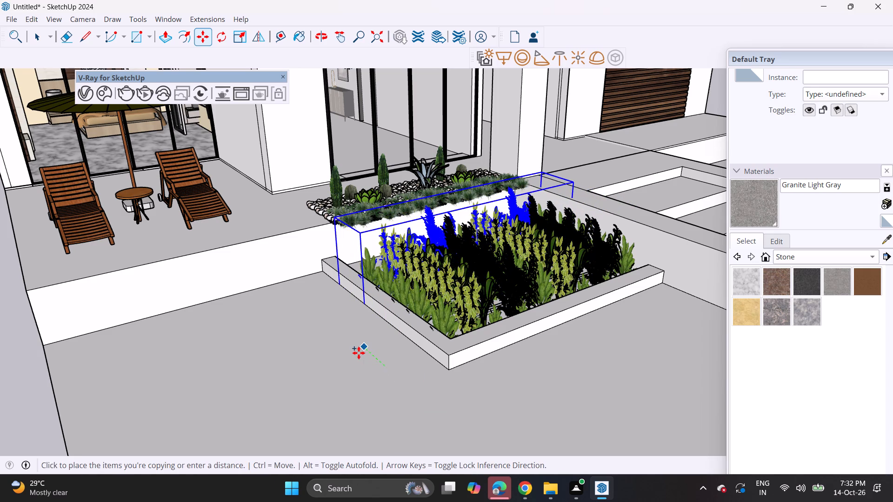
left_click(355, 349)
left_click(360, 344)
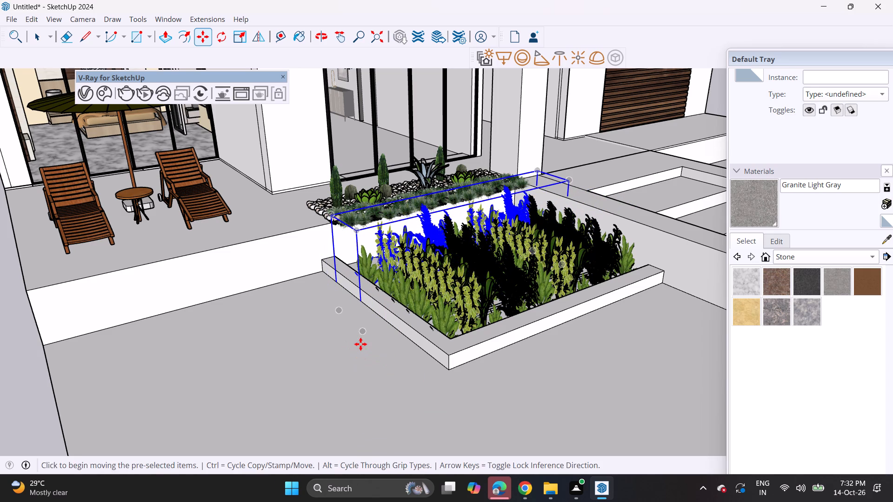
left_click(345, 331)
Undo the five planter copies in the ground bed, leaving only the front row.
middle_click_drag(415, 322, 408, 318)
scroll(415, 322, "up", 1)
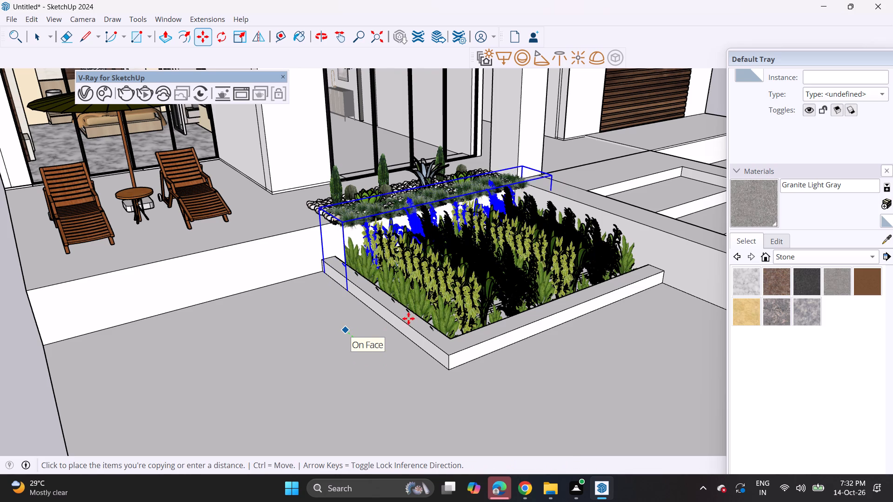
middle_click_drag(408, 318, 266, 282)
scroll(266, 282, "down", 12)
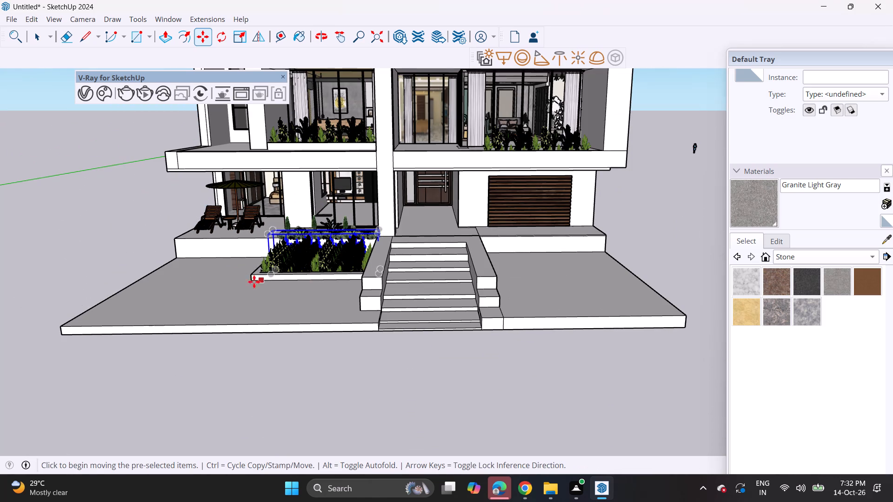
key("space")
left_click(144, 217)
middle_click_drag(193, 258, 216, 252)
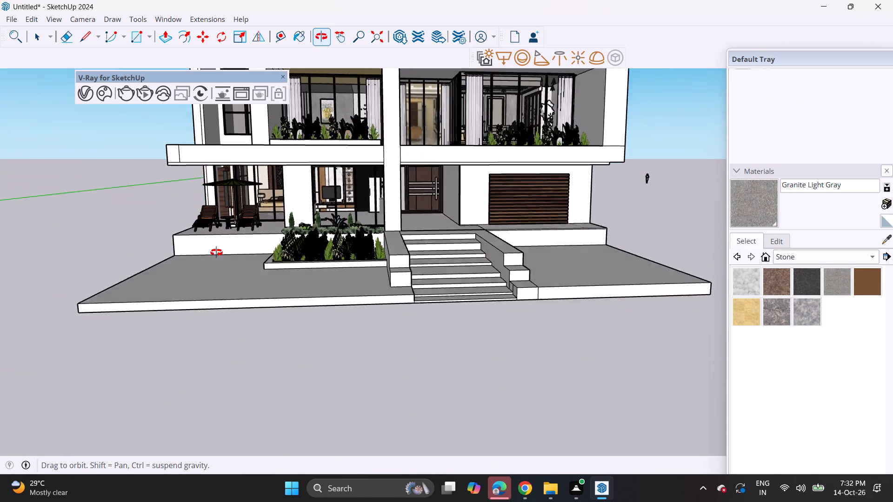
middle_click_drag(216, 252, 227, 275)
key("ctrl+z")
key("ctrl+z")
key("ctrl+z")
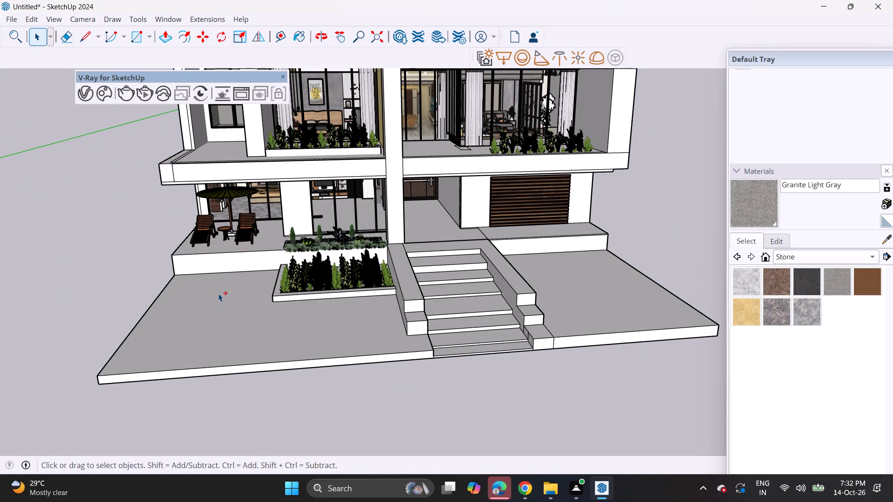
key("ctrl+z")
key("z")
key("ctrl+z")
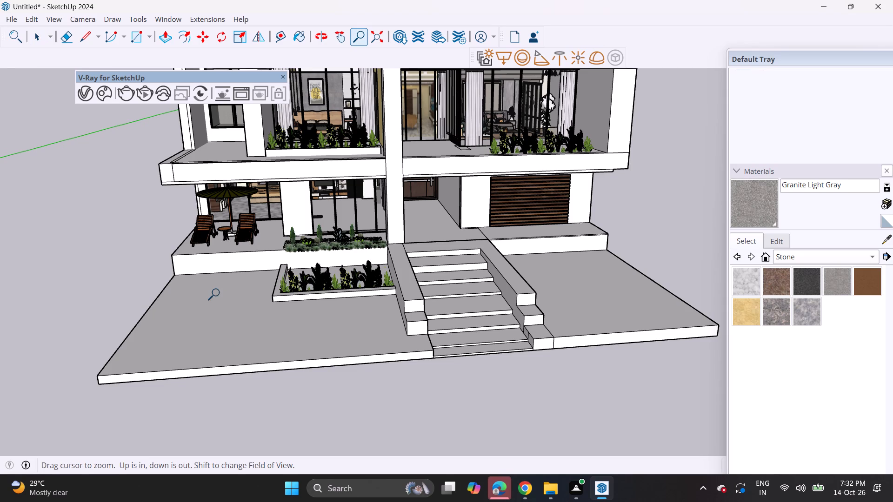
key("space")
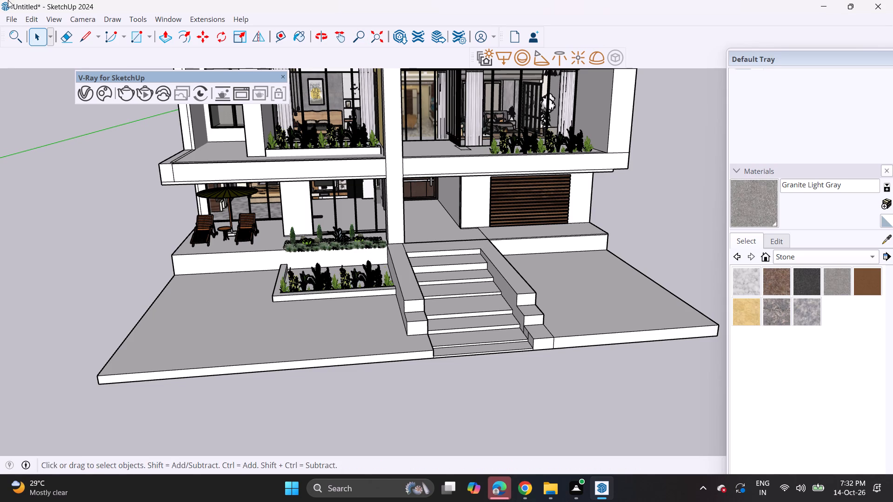
Open the Import dialog and look through the Downloads folder for a plant model, previewing House+plant_11.
left_click(11, 22)
left_click(53, 178)
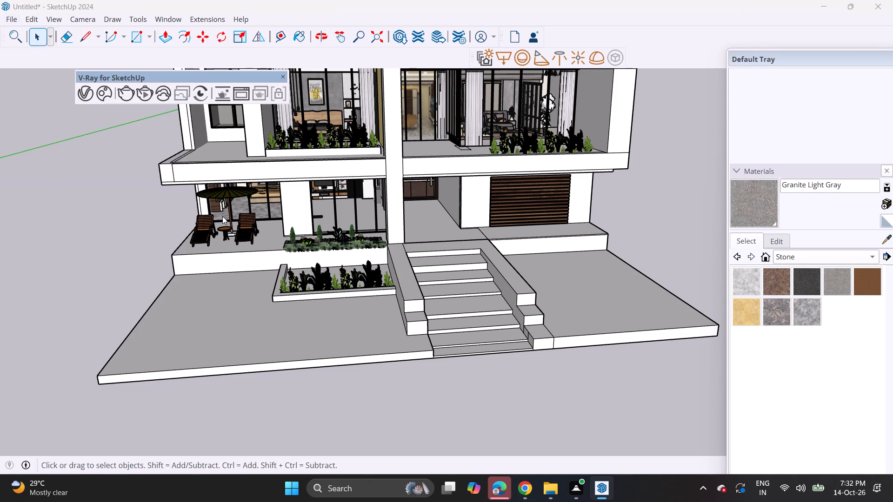
scroll(235, 206, "down", 20)
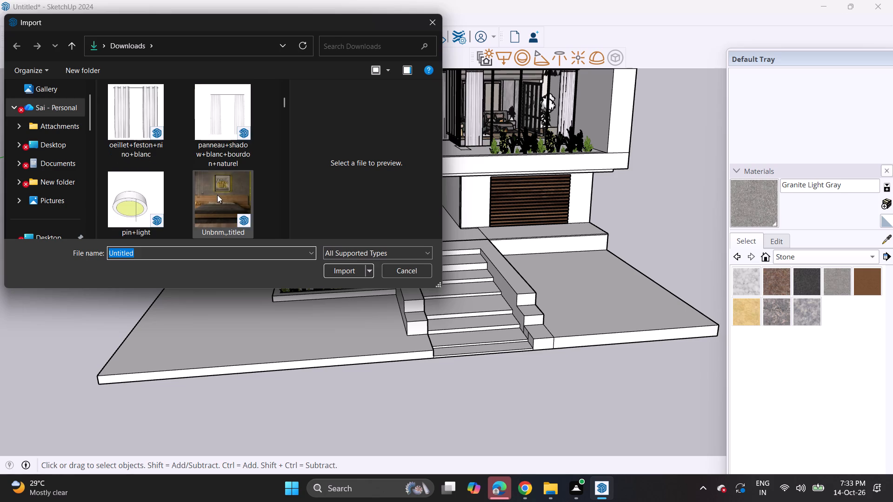
scroll(217, 195, "down", 10)
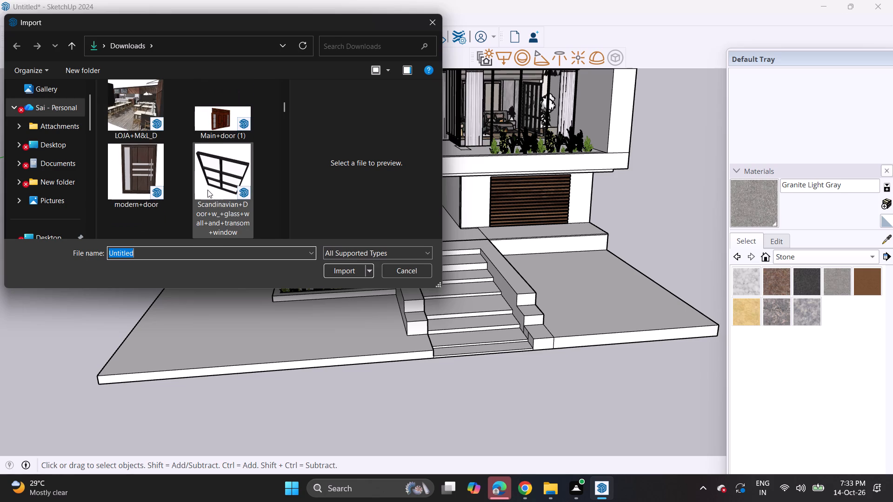
scroll(207, 190, "down", 9)
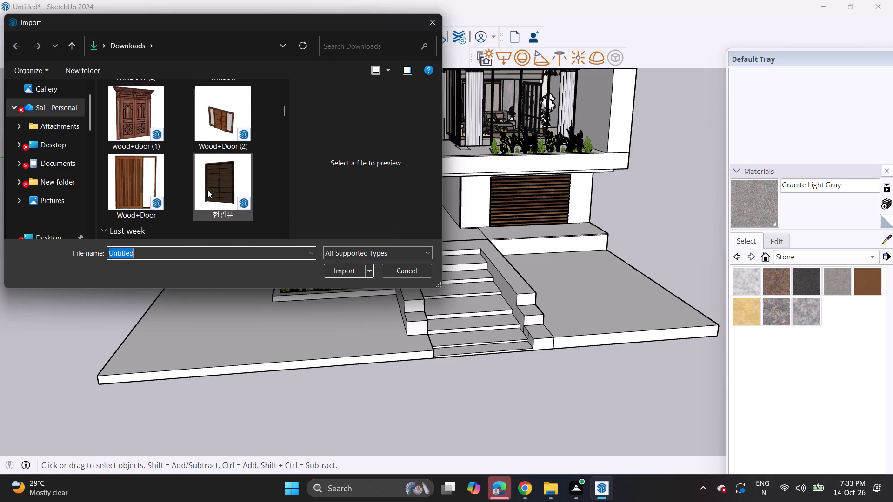
scroll(207, 190, "down", 3)
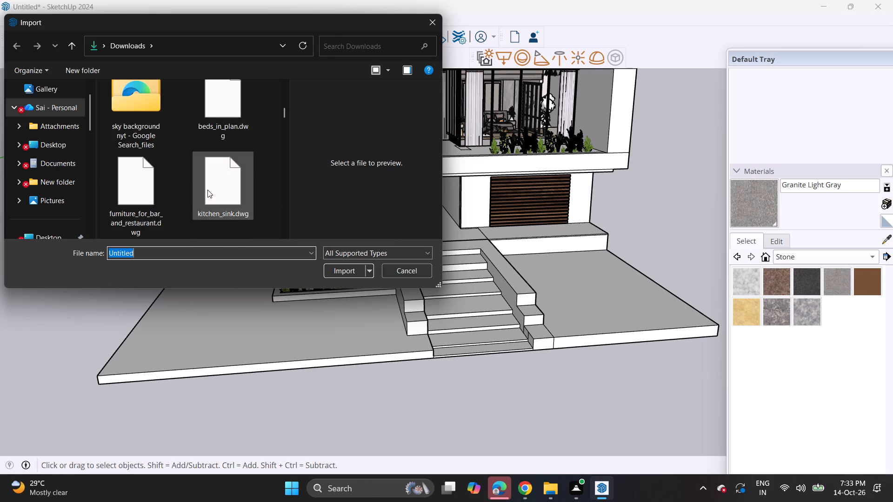
scroll(207, 190, "down", 13)
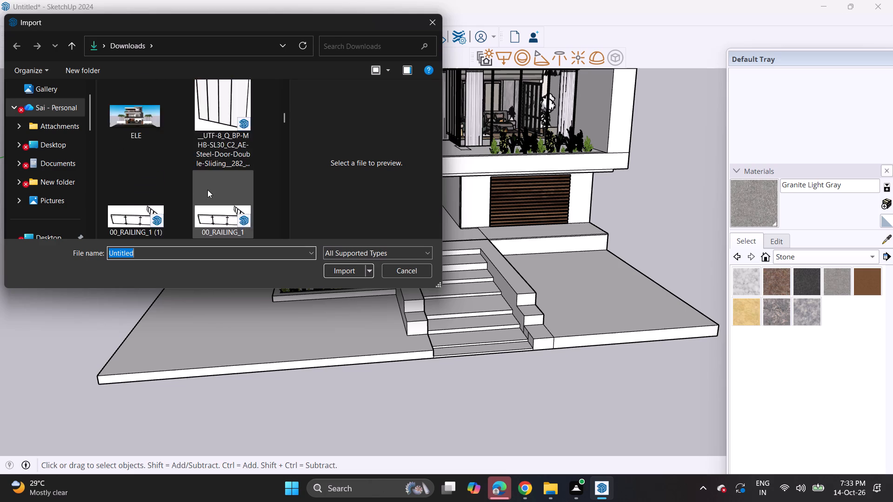
scroll(207, 190, "down", 10)
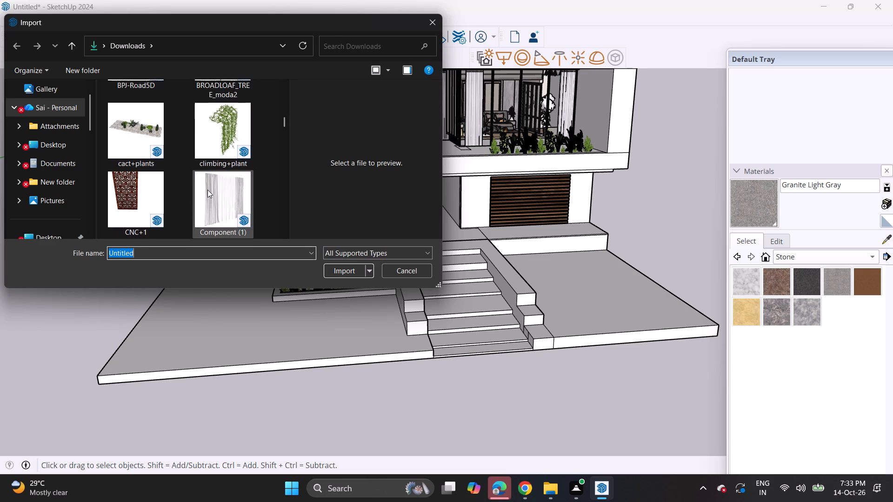
scroll(207, 190, "down", 4)
scroll(207, 190, "up", 2)
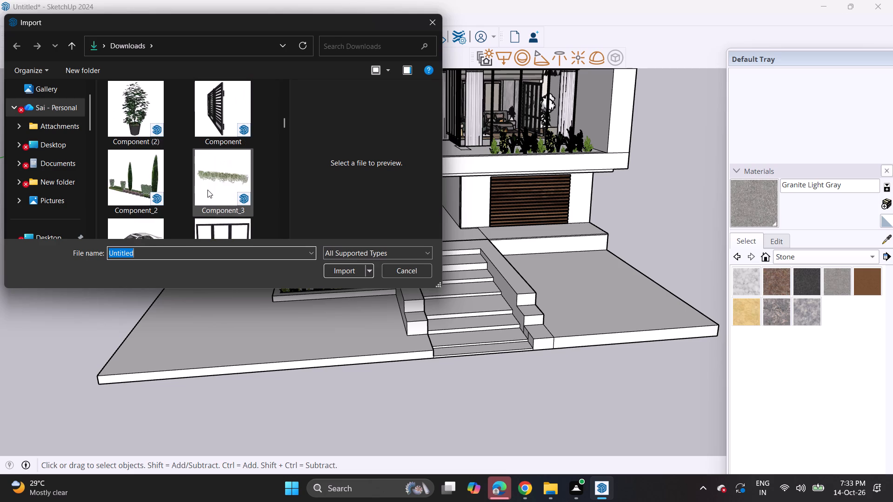
scroll(207, 190, "down", 2)
scroll(207, 190, "up", 2)
scroll(207, 190, "down", 10)
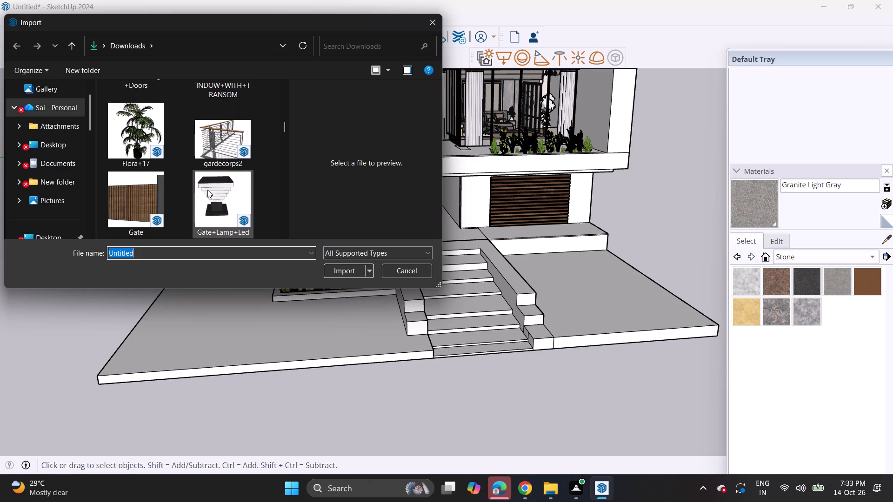
scroll(207, 190, "down", 2)
scroll(207, 190, "up", 2)
scroll(207, 190, "down", 5)
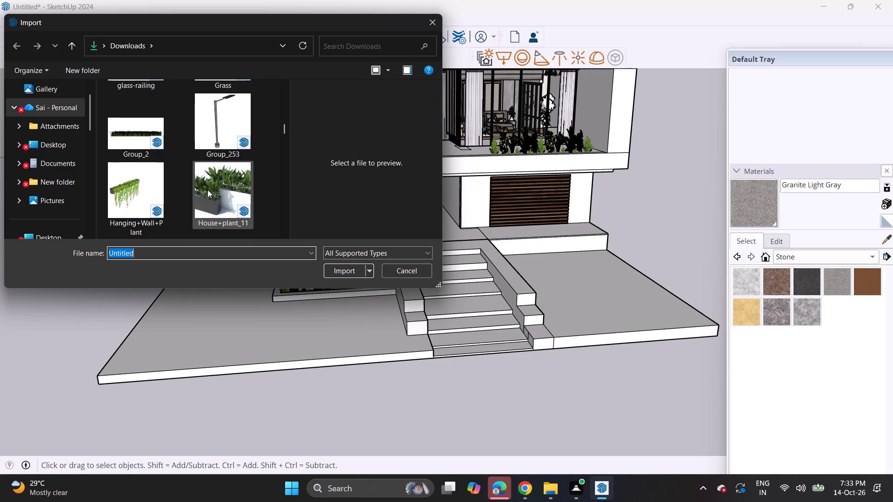
scroll(207, 190, "down", 1)
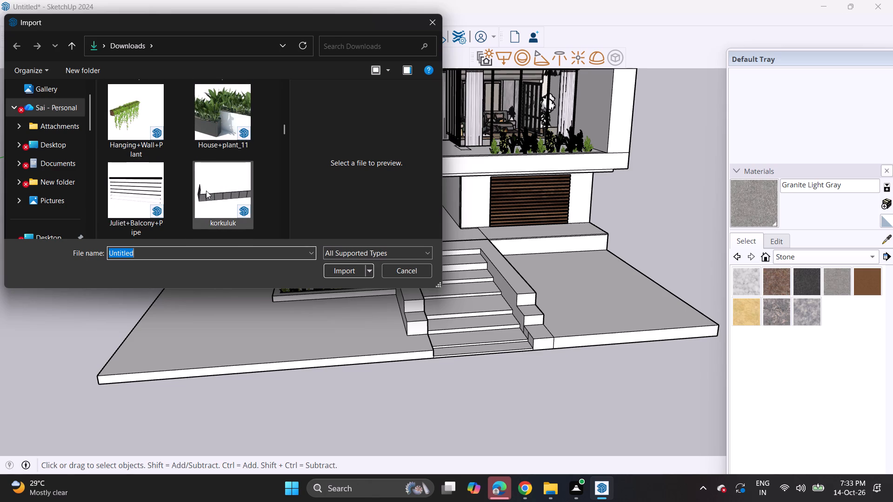
left_click(216, 118)
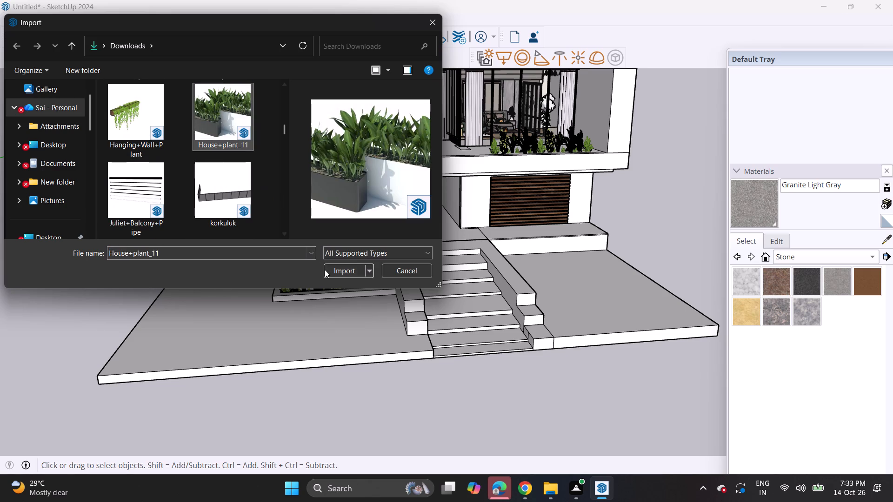
Import the plant model named "plant" from the Downloads folder and place it on open ground beside the villa.
scroll(180, 176, "down", 5)
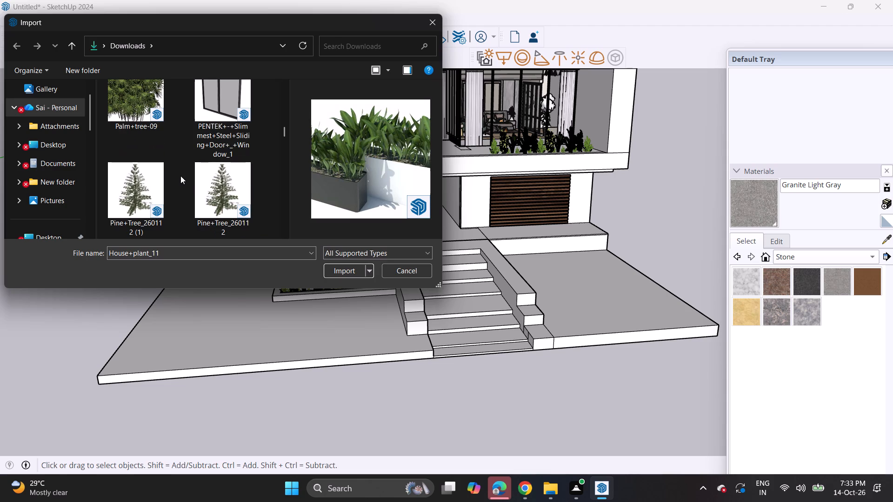
scroll(180, 176, "down", 4)
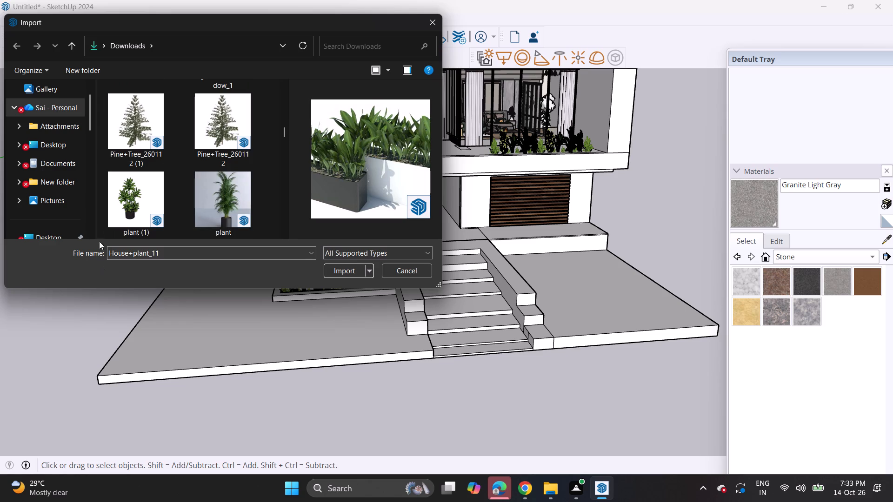
left_click(228, 202)
left_click(354, 267)
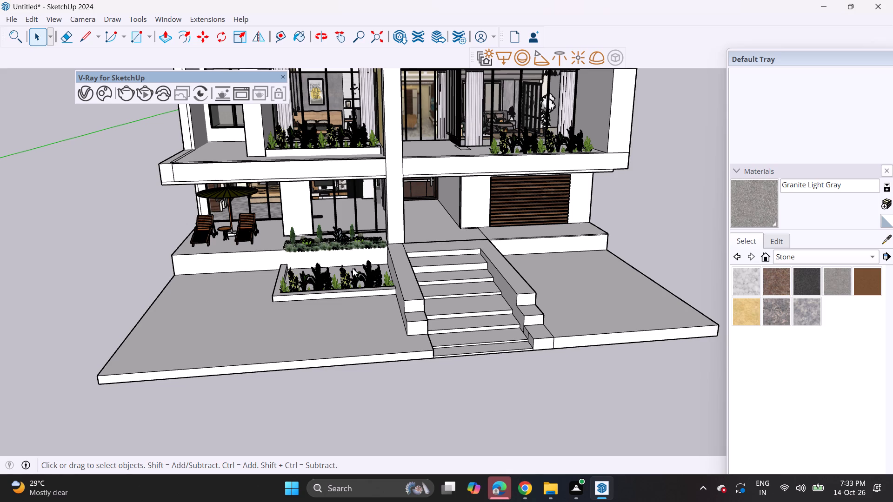
left_click(554, 270)
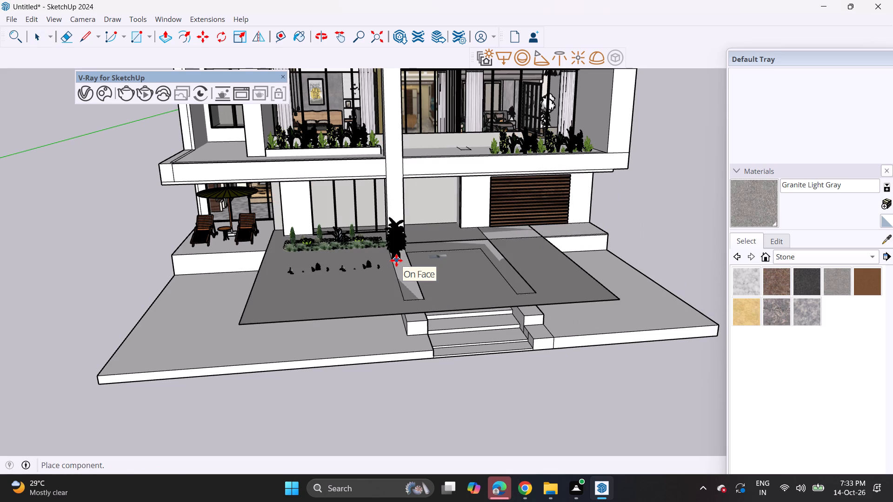
scroll(416, 260, "down", 11)
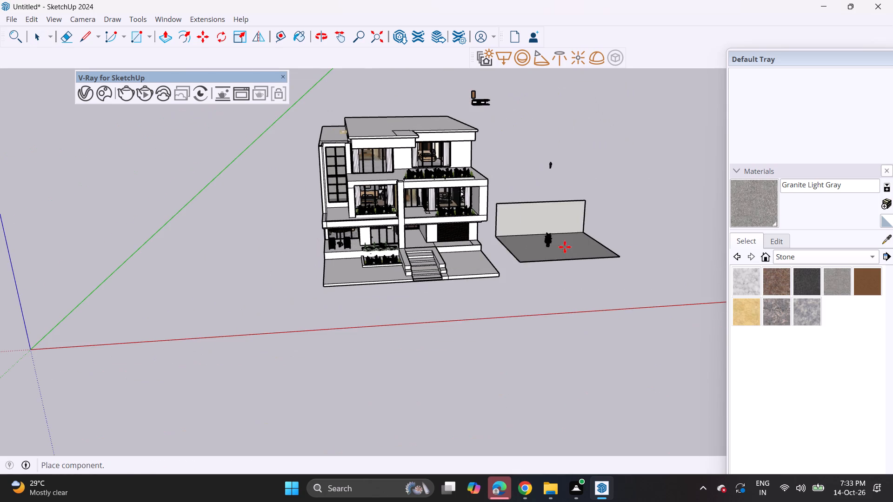
left_click(586, 247)
Explode the imported plant model and move its separated parts up slightly along the blue axis.
scroll(589, 243, "up", 6)
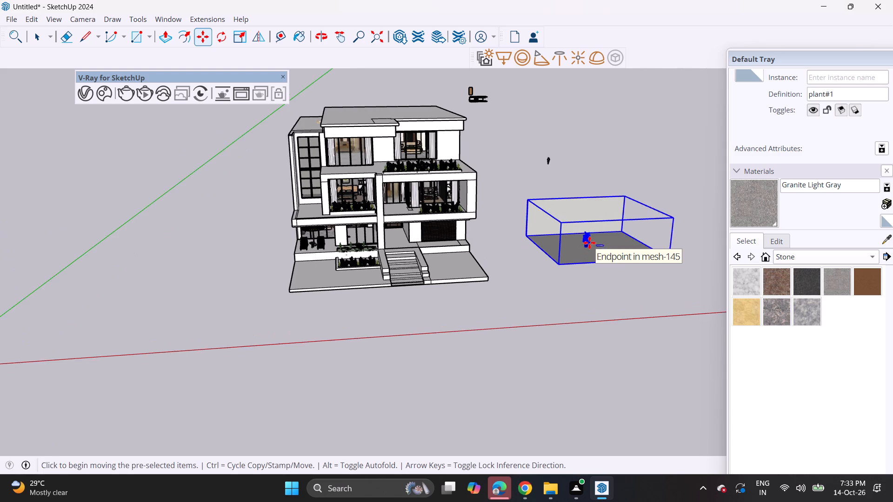
scroll(589, 243, "up", 3)
right_click(589, 243)
left_click(621, 93)
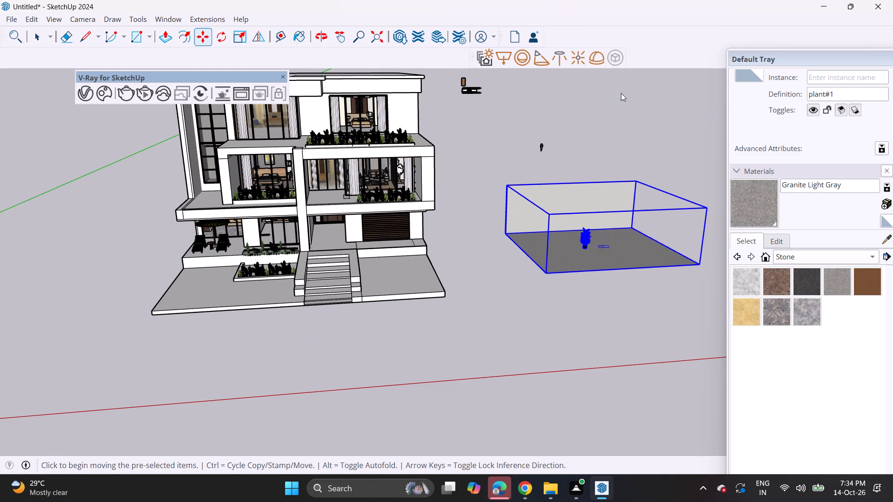
left_click(587, 279)
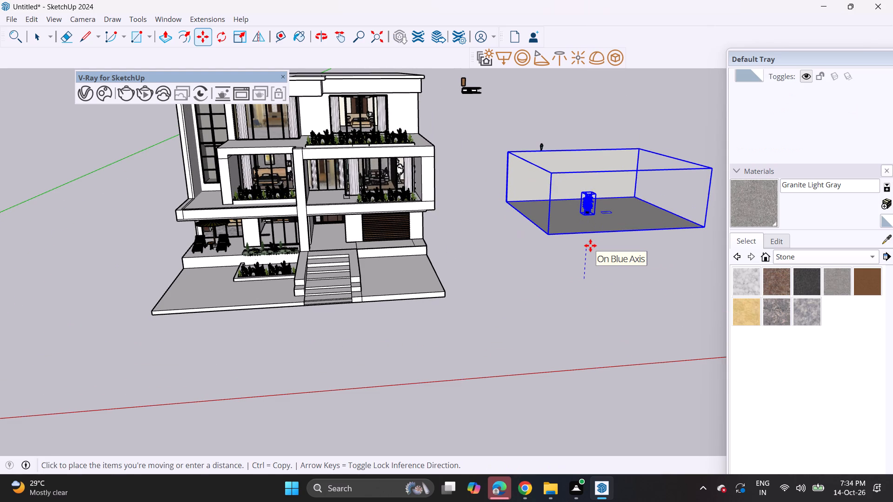
left_click(590, 245)
Move only the potted plant from its backdrop onto the upper end of the stair's side wall, beside the tall column.
key("space")
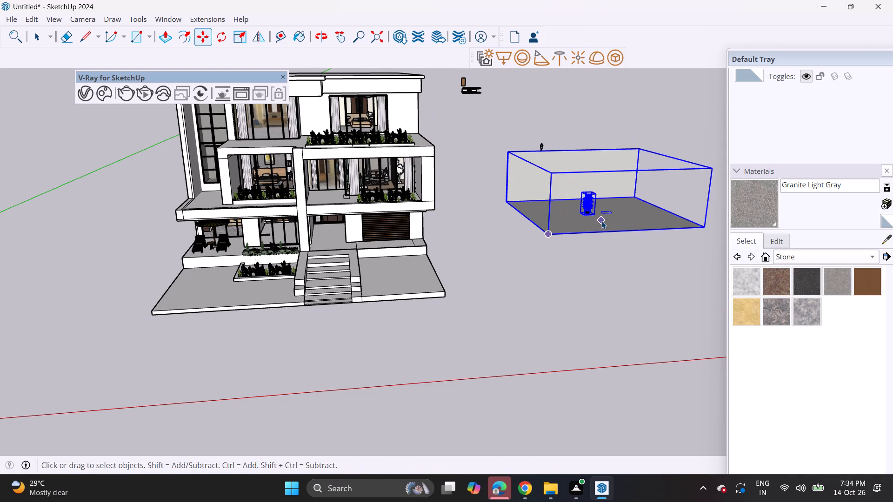
left_click(601, 221)
left_click(590, 208)
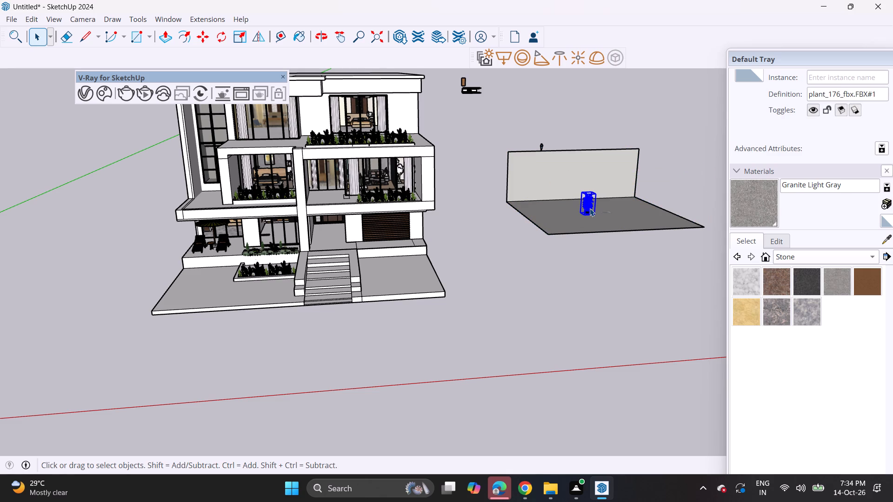
key("m")
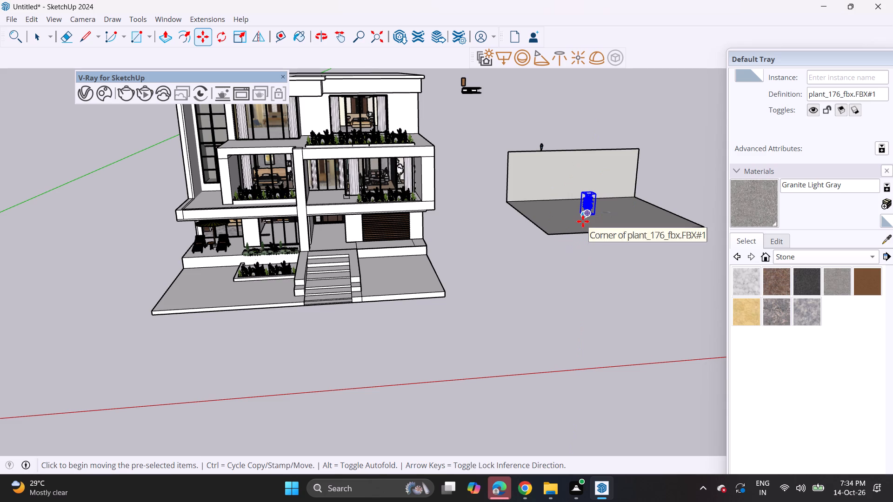
left_click(583, 221)
scroll(255, 264, "up", 4)
scroll(324, 257, "up", 9)
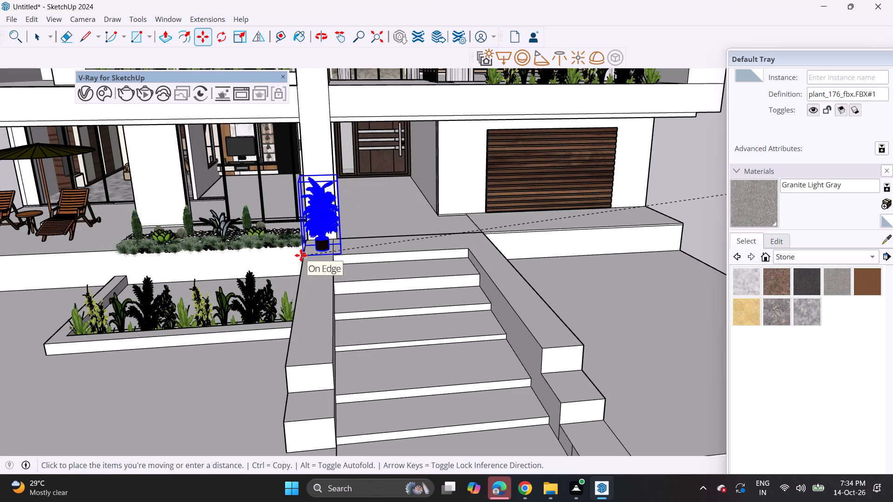
left_click(302, 254)
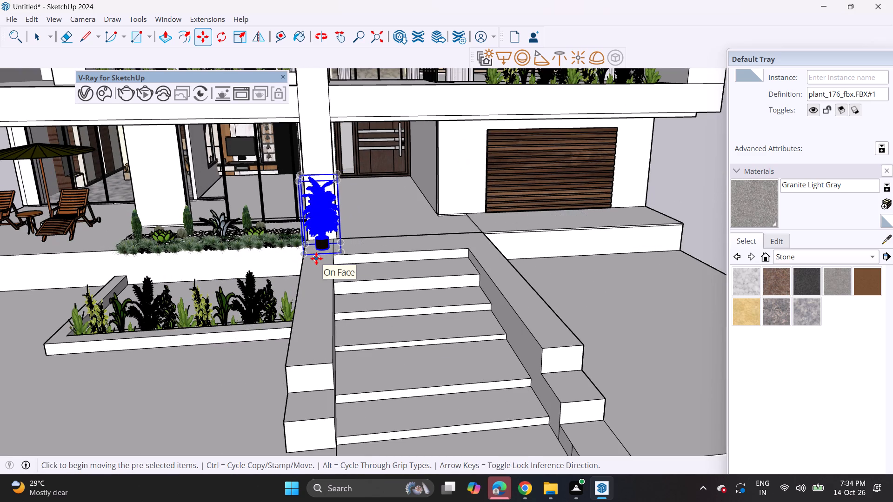
middle_click_drag(323, 257, 293, 262)
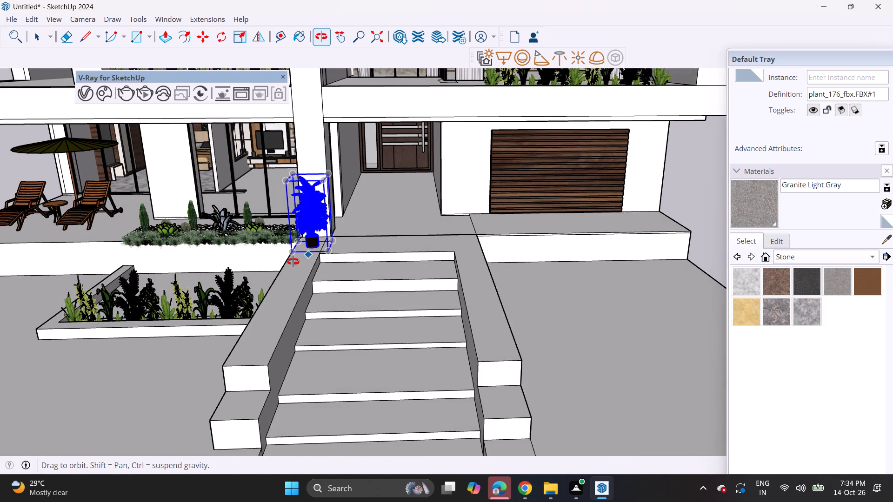
middle_click_drag(293, 262, 318, 247)
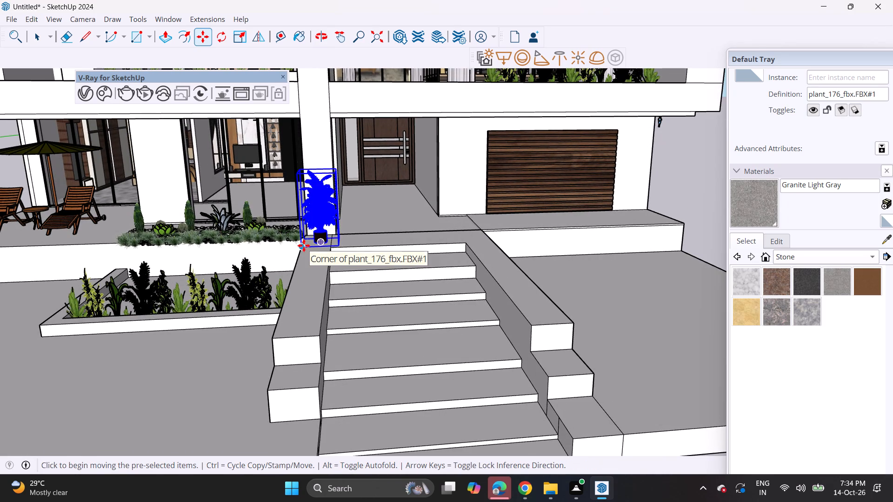
key("space")
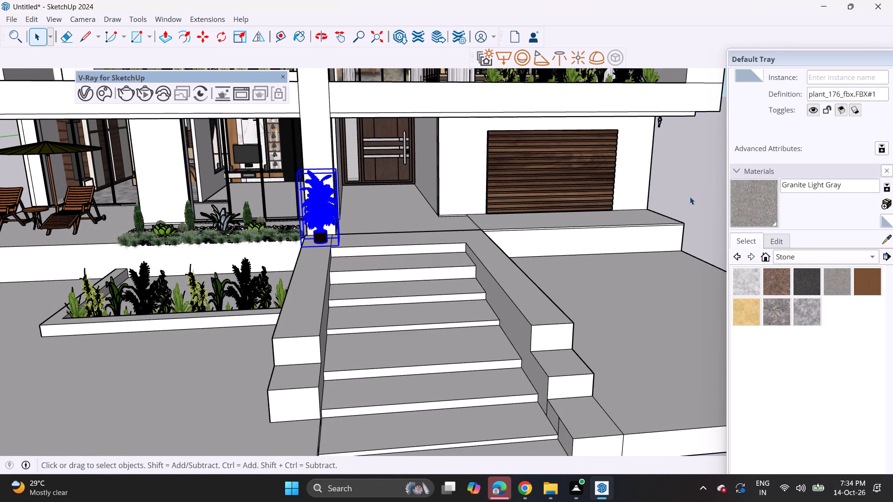
left_click(690, 197)
Import the green wall panel Component_1 from the Downloads folder and place it at the outer front corner of the ground bed's curb.
scroll(311, 265, "down", 2)
middle_click_drag(308, 261, 369, 251)
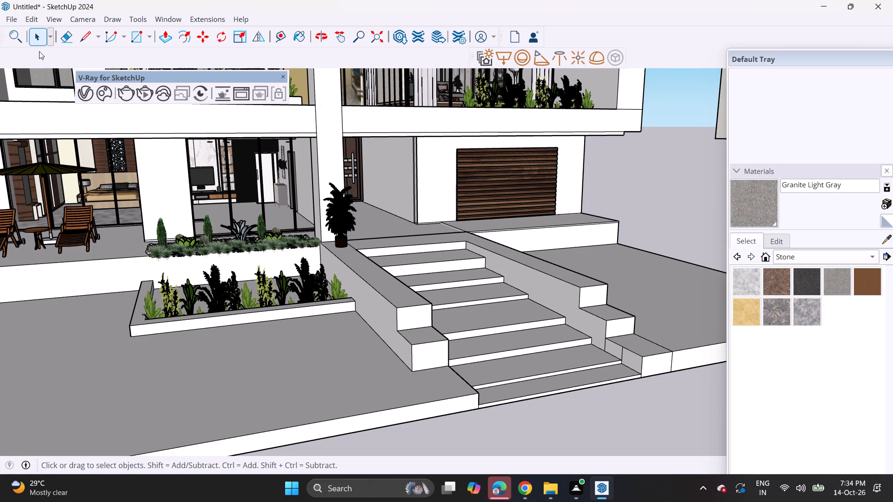
left_click(14, 17)
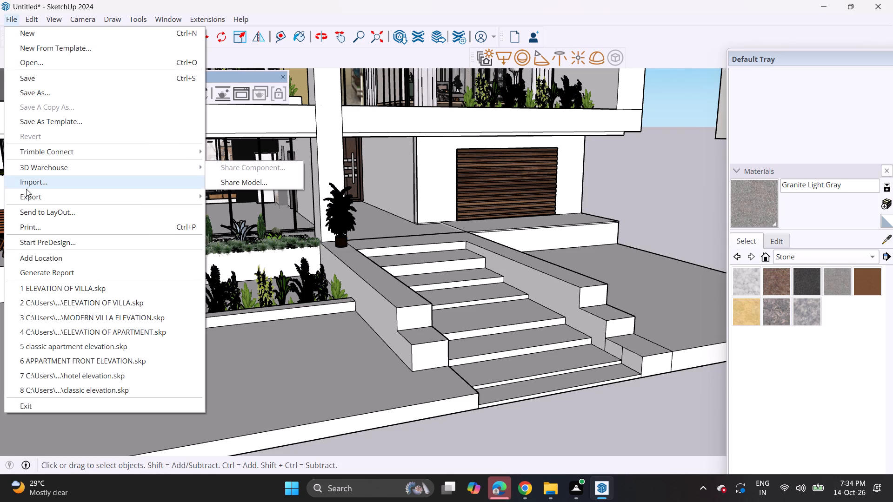
left_click(24, 191)
left_click(58, 181)
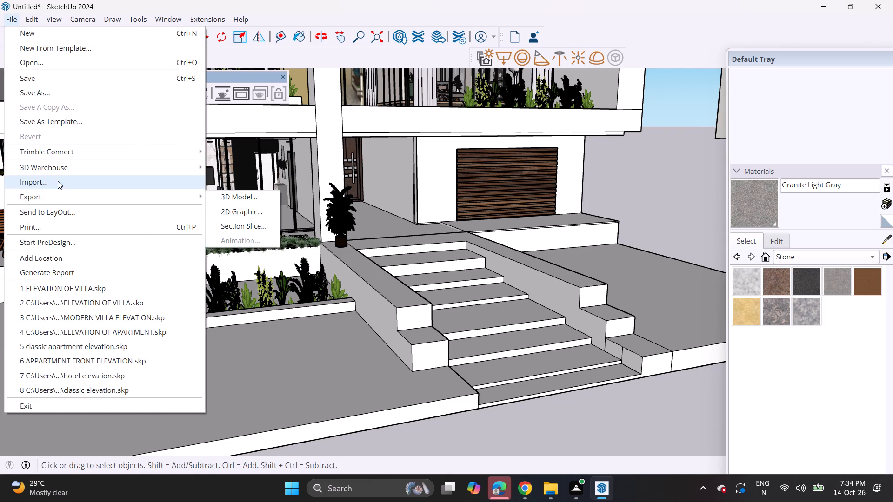
scroll(197, 197, "down", 6)
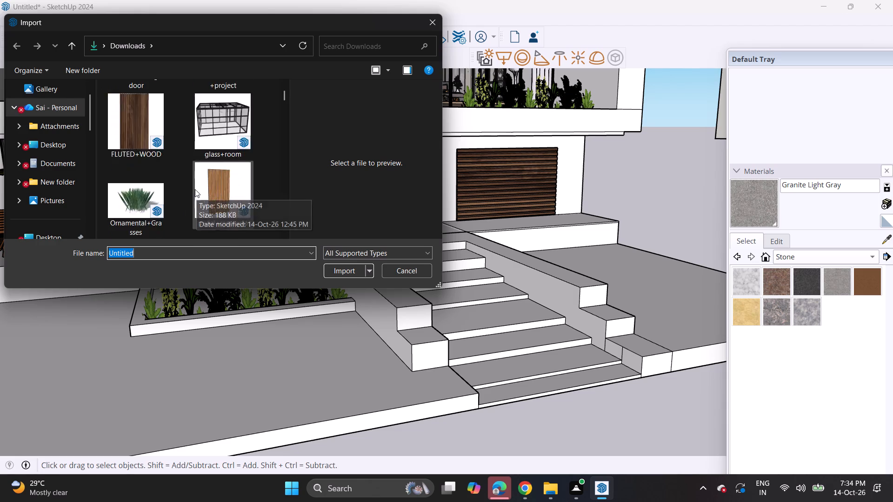
scroll(195, 189, "down", 12)
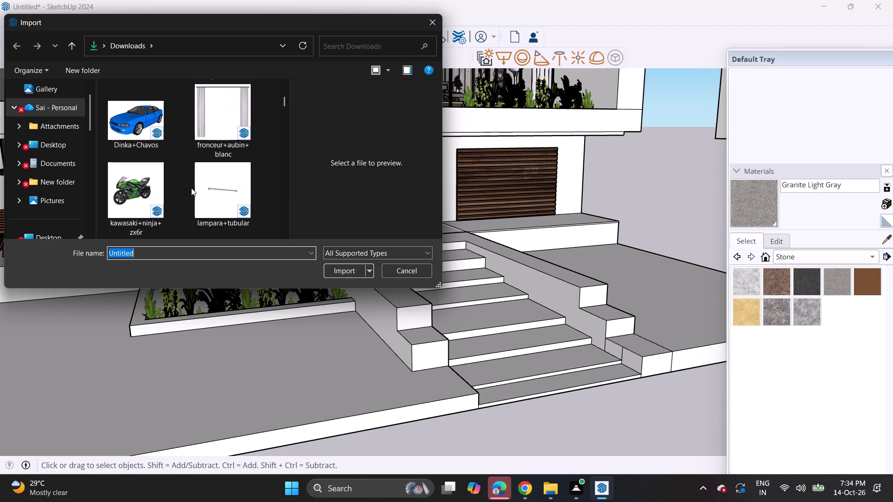
scroll(191, 188, "down", 13)
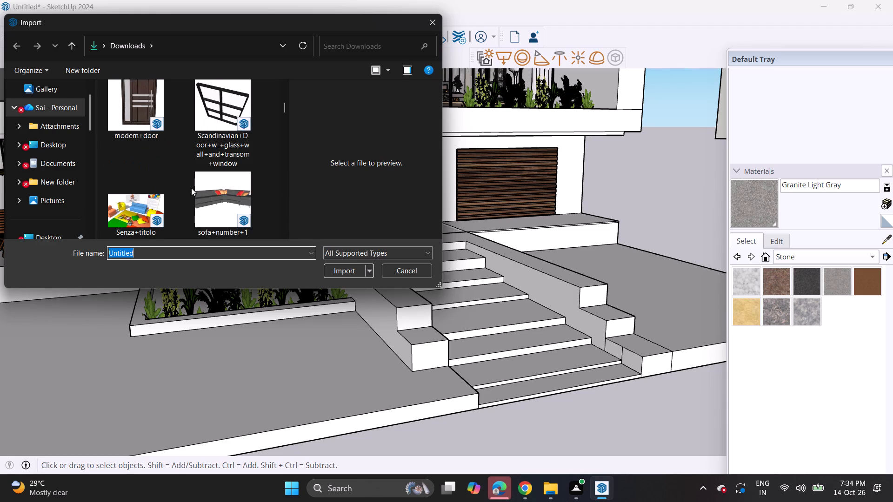
scroll(188, 184, "up", 4)
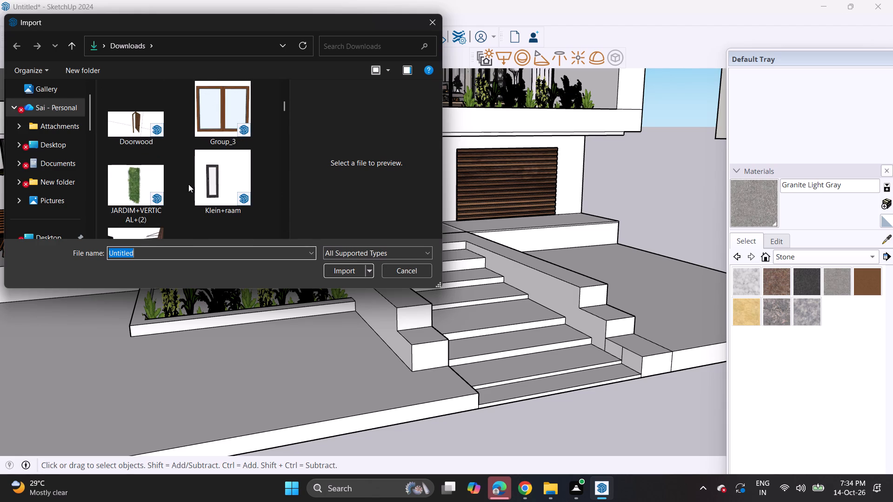
scroll(188, 184, "down", 1)
scroll(188, 184, "up", 3)
left_click(203, 175)
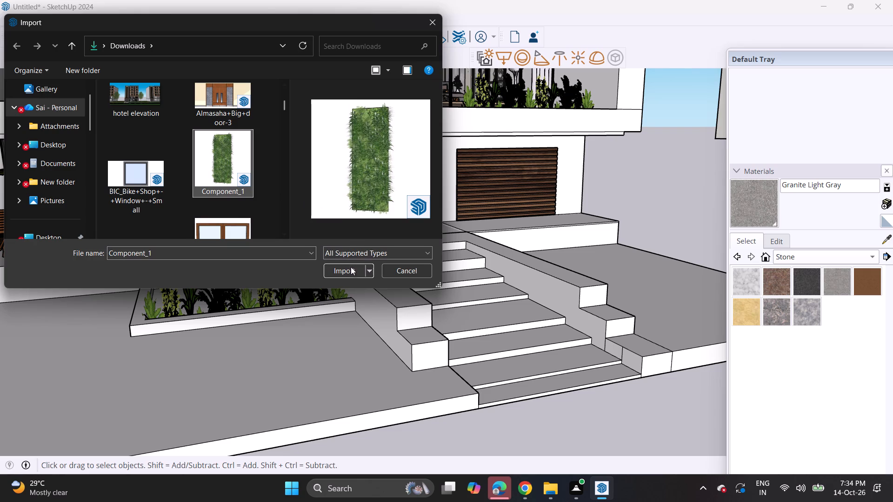
left_click(351, 267)
left_click(544, 270)
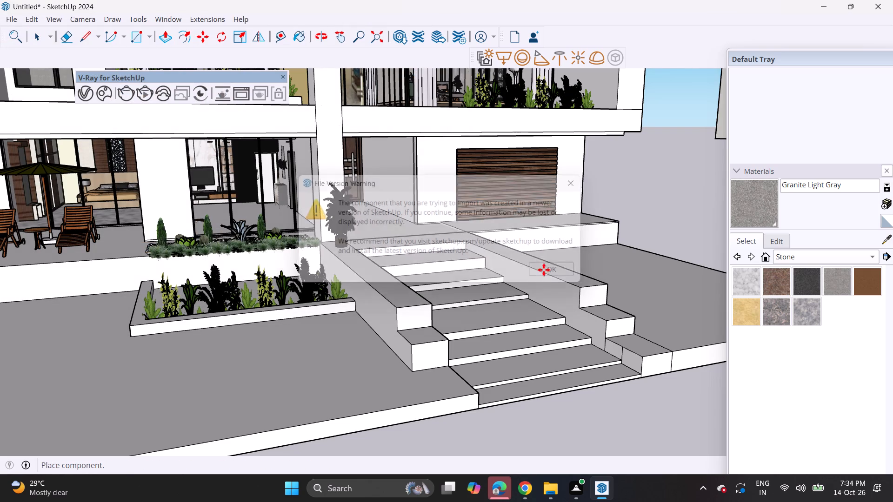
left_click(138, 319)
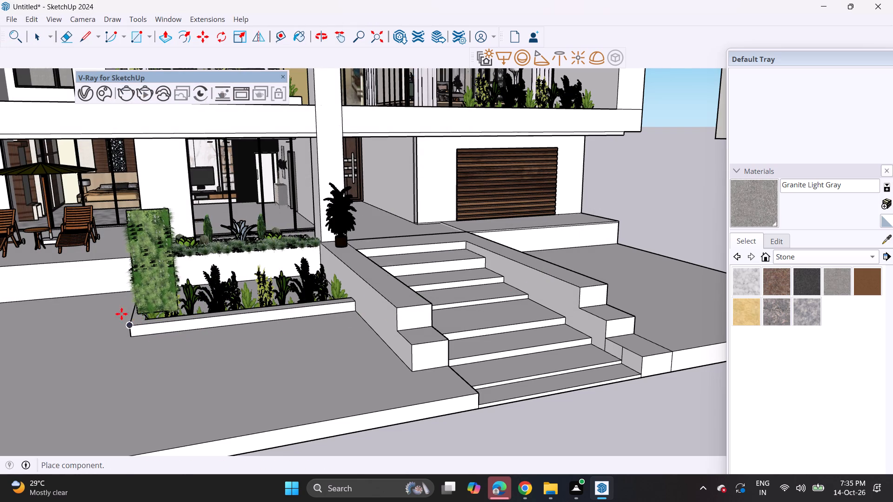
Rotate the green panel about the red axis in two turns, laying it flat with its foliage facing up.
middle_click_drag(114, 295, 320, 296)
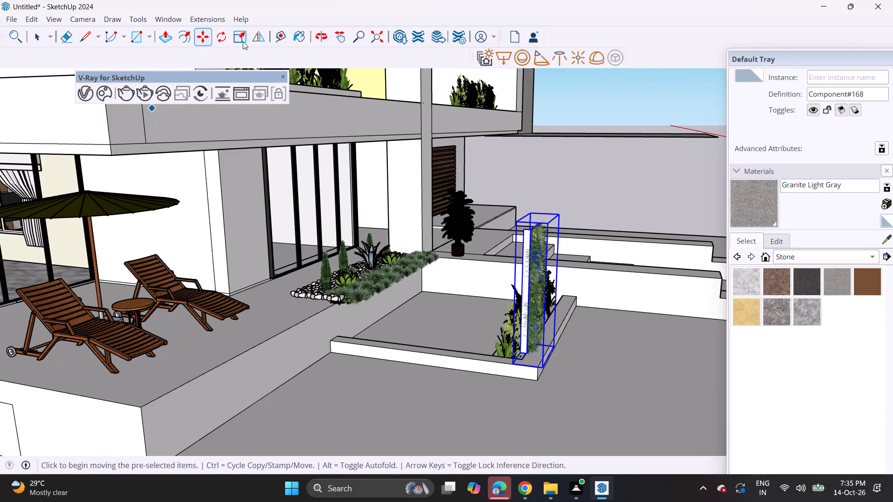
left_click(221, 37)
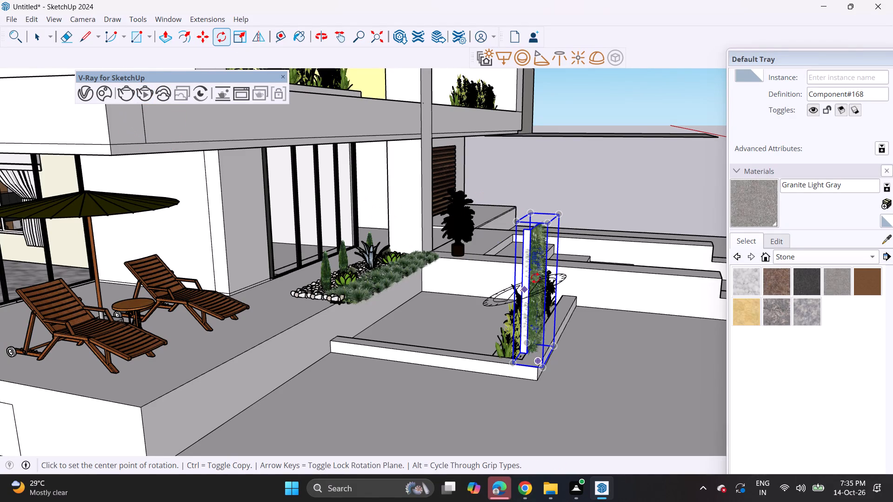
middle_click_drag(536, 278, 579, 257)
left_click(644, 275)
left_click(667, 272)
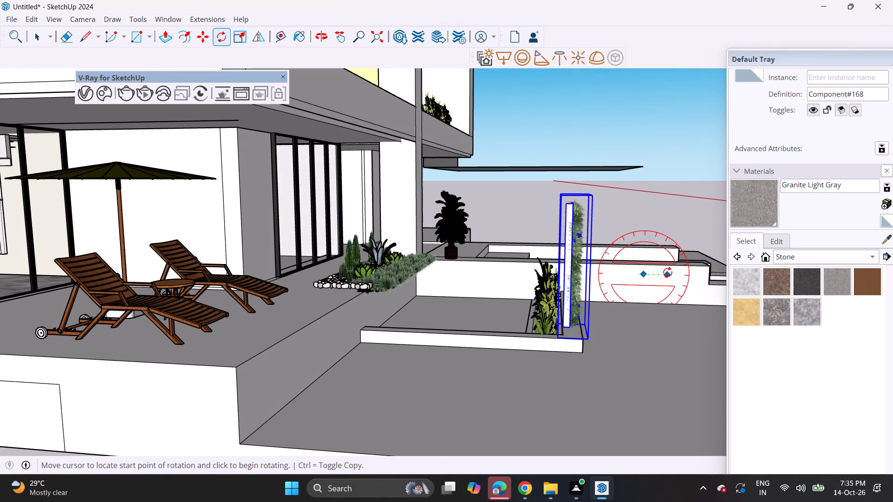
left_click(600, 279)
scroll(598, 280, "down", 6)
middle_click_drag(598, 284, 557, 278, "shift")
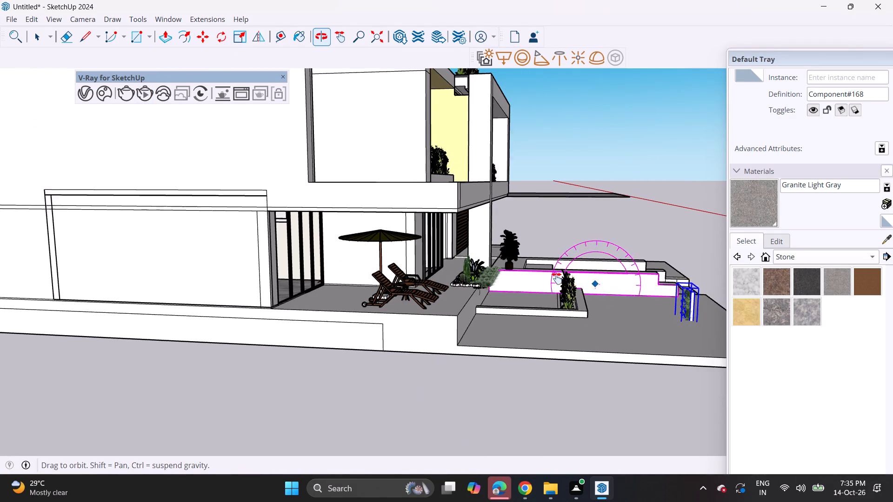
middle_click_drag(557, 278, 536, 276, "shift")
left_click(537, 272)
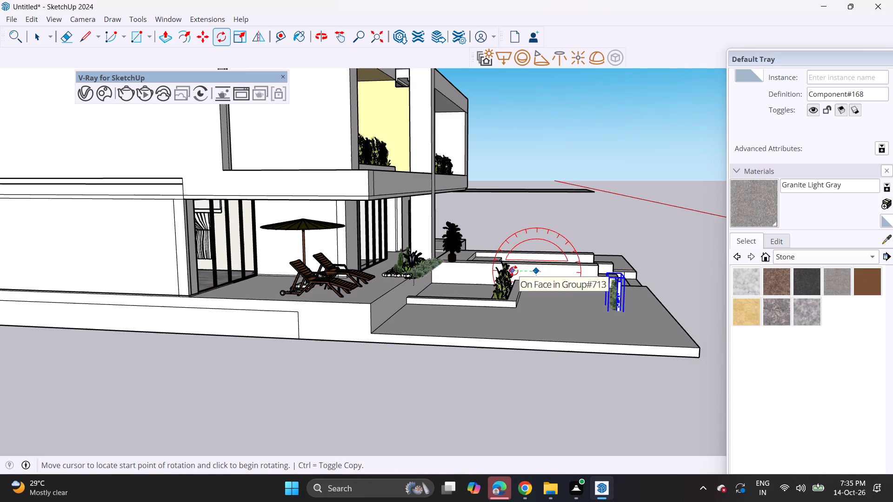
left_click(513, 271)
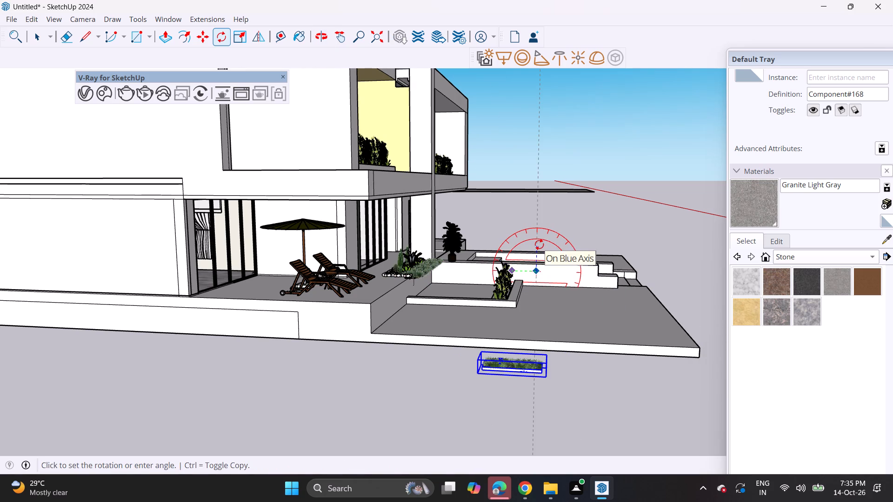
left_click(539, 244)
Move the flat green panel by its corner into the ground bed, against the side curb next to the plant row.
key("m")
left_click(547, 379)
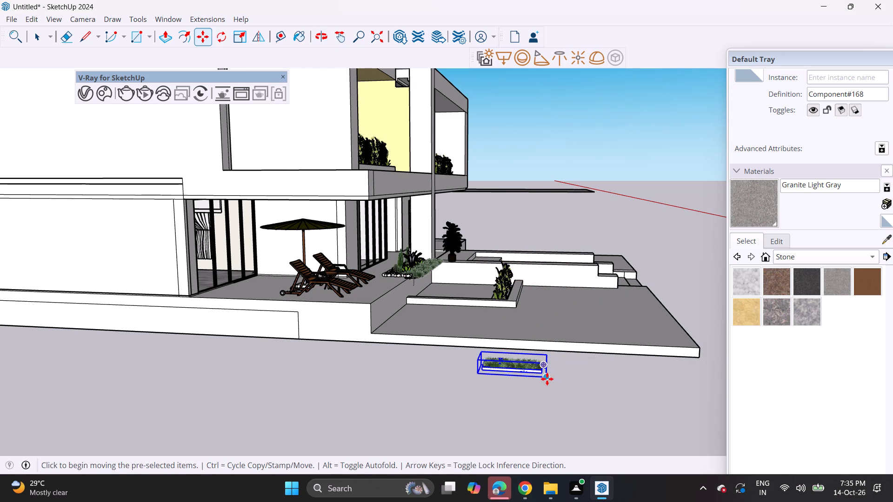
middle_click_drag(477, 307, 496, 398)
scroll(497, 357, "up", 9)
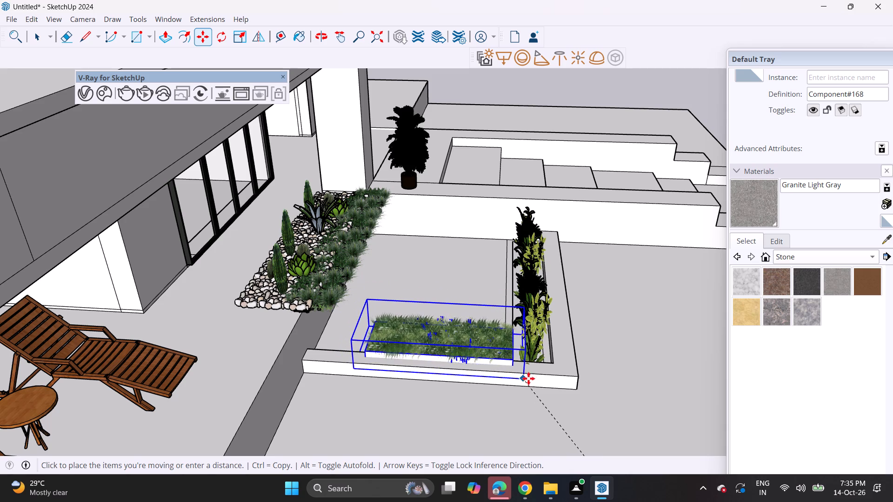
left_click(529, 372)
middle_click_drag(496, 348, 363, 343)
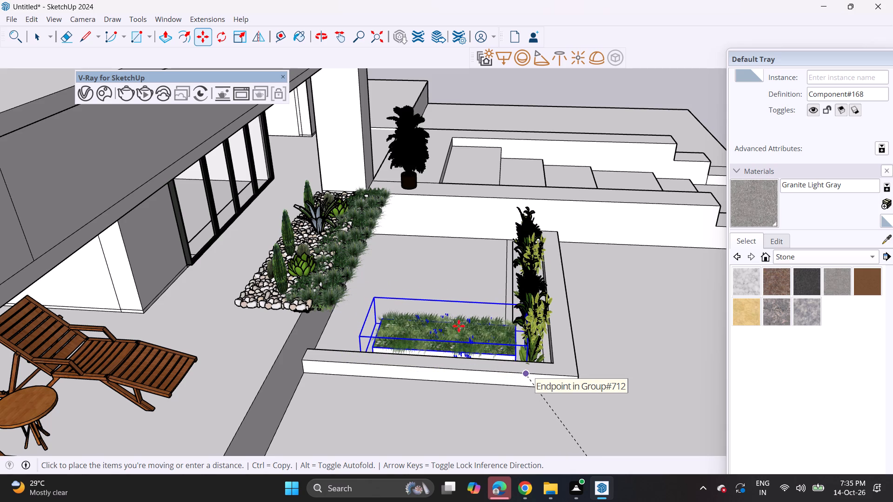
Nudge the flat green panel by its front corner snugly against the ground bed's side curb.
scroll(412, 310, "down", 2)
middle_click_drag(460, 334, 175, 394)
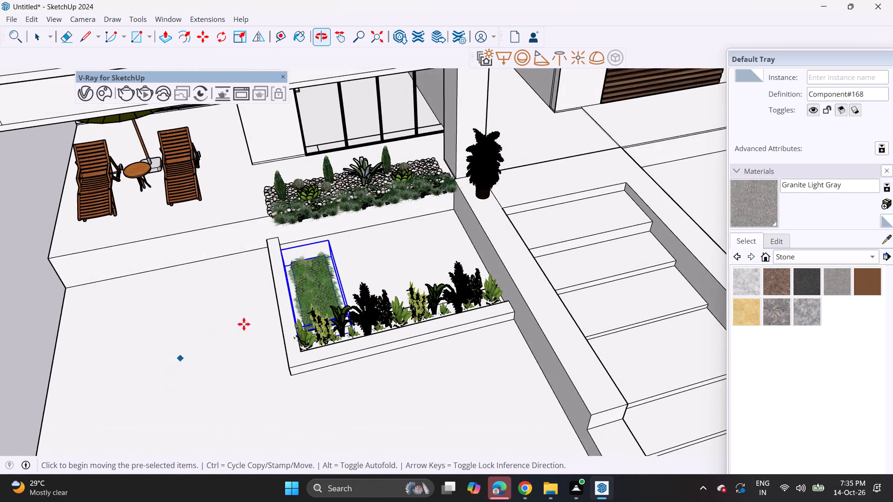
scroll(313, 298, "up", 3)
left_click(289, 342)
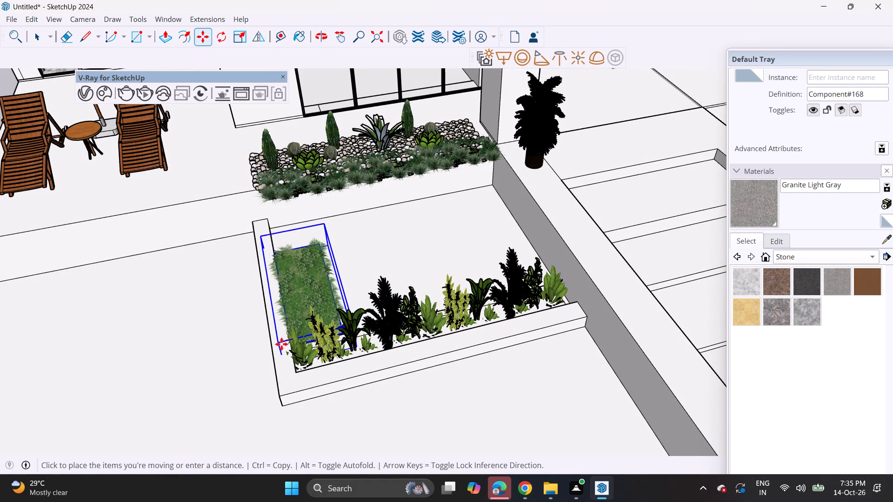
left_click(281, 344)
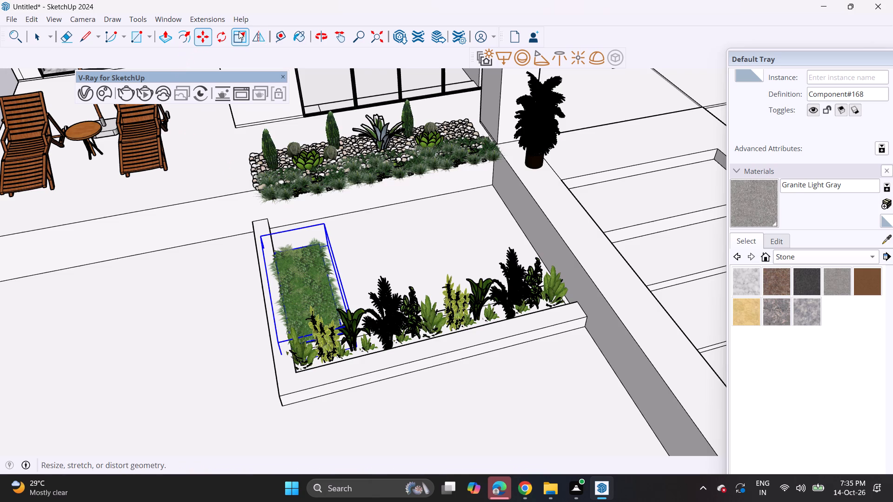
Scale the green panel lengthwise from both ends so it reaches from the platform wall to under the front plant row.
left_click(238, 31)
left_click(297, 243)
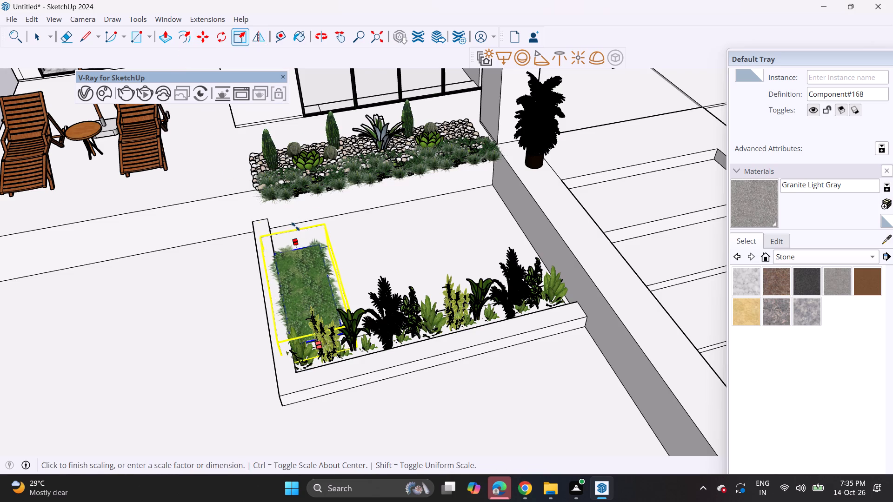
left_click(293, 216)
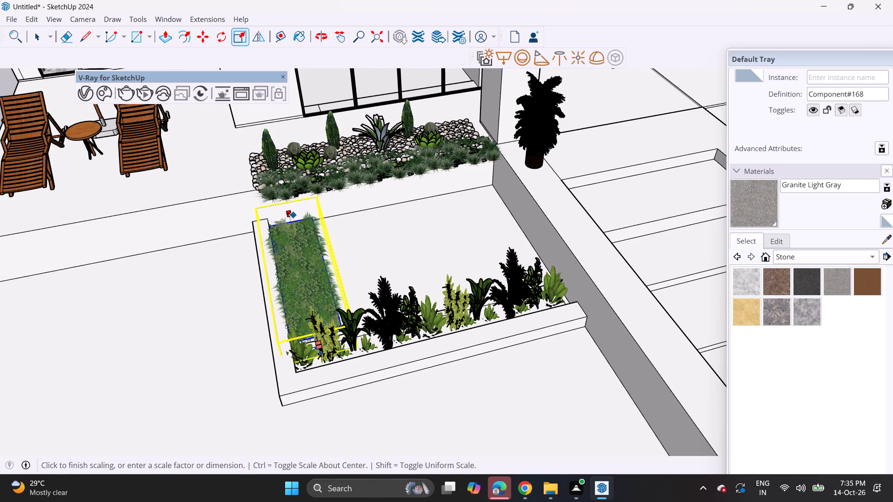
left_click(321, 345)
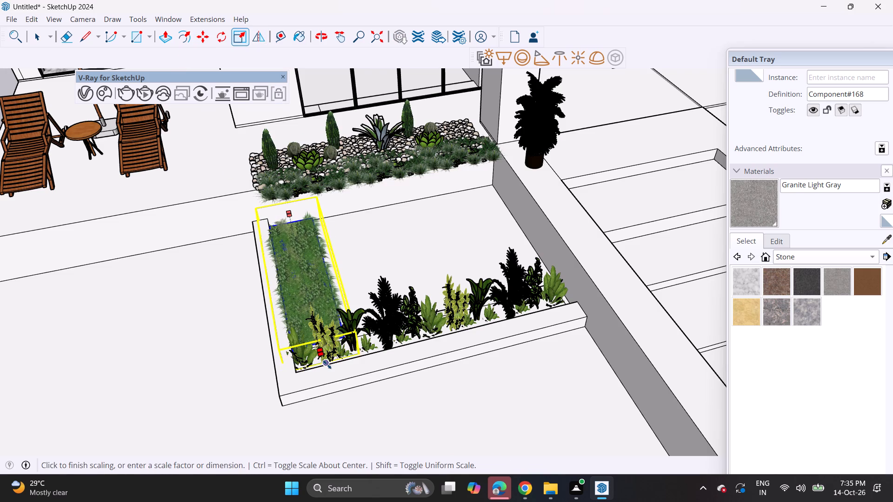
left_click(327, 364)
scroll(288, 316, "down", 3)
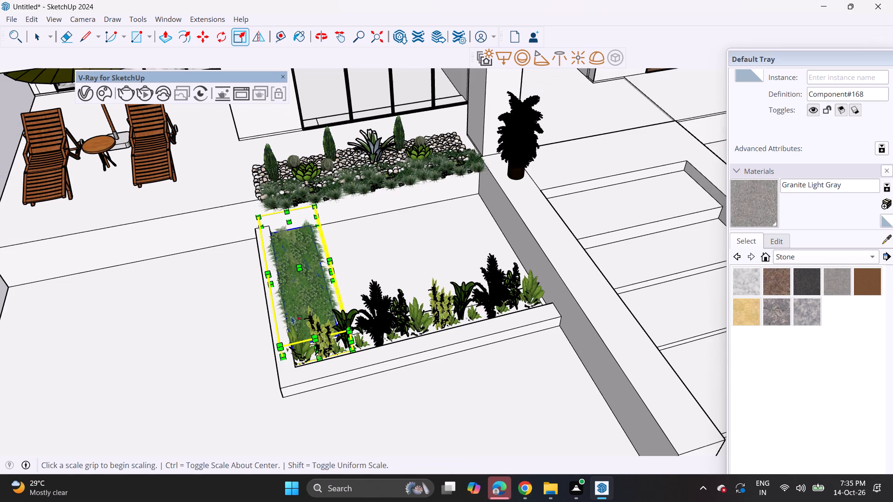
Copy the green panel five times side by side along the red axis, covering the ground bed up to the stair's side wall.
key("space")
left_click(365, 284)
left_click(308, 299)
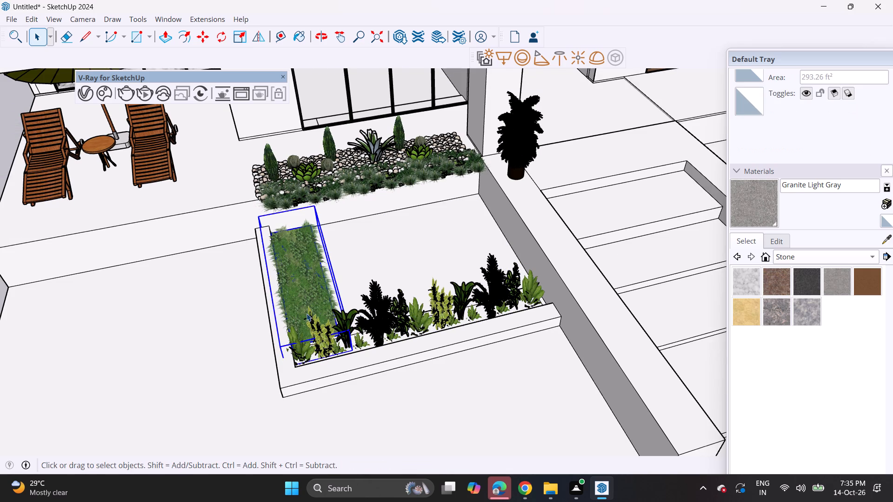
key("m")
left_click(282, 353)
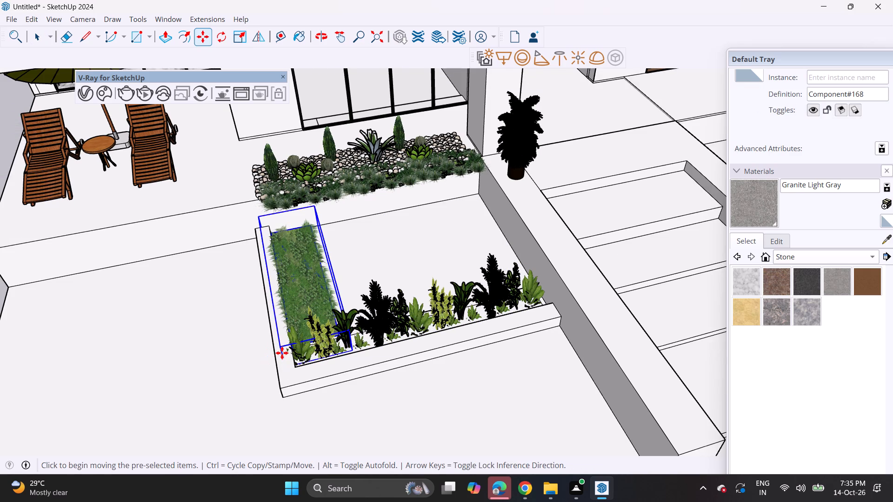
left_click(327, 339)
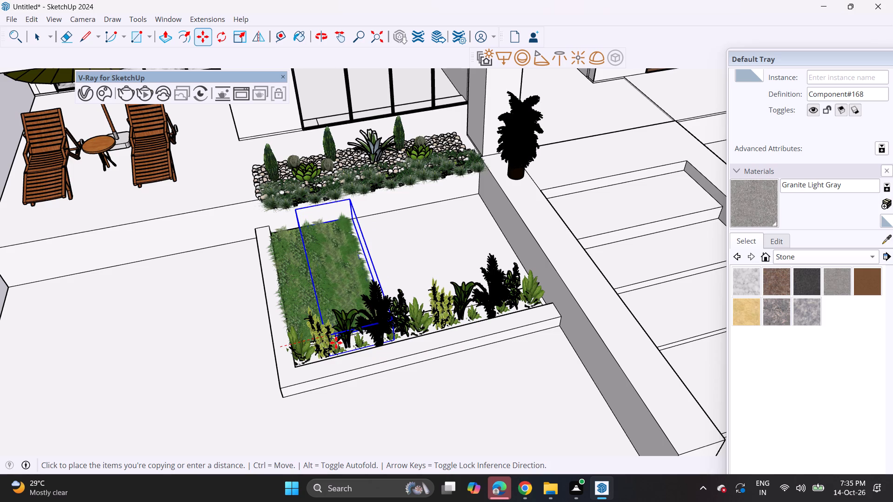
left_click(327, 334)
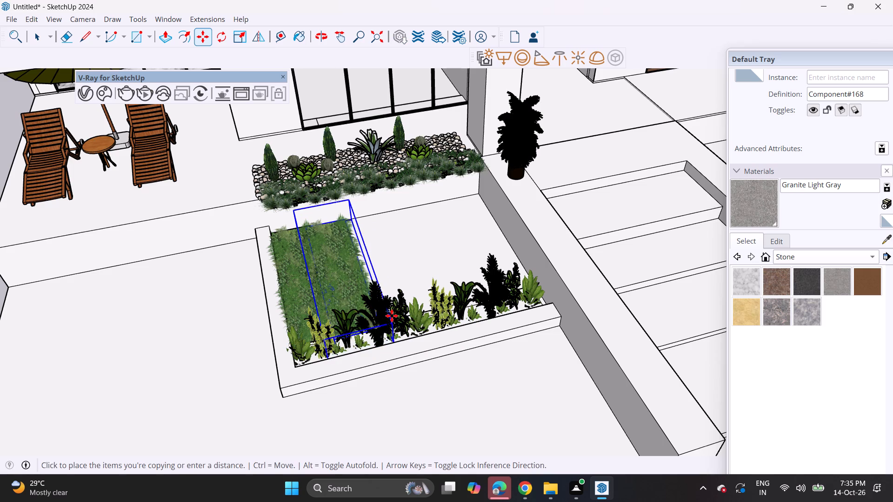
left_click(370, 321)
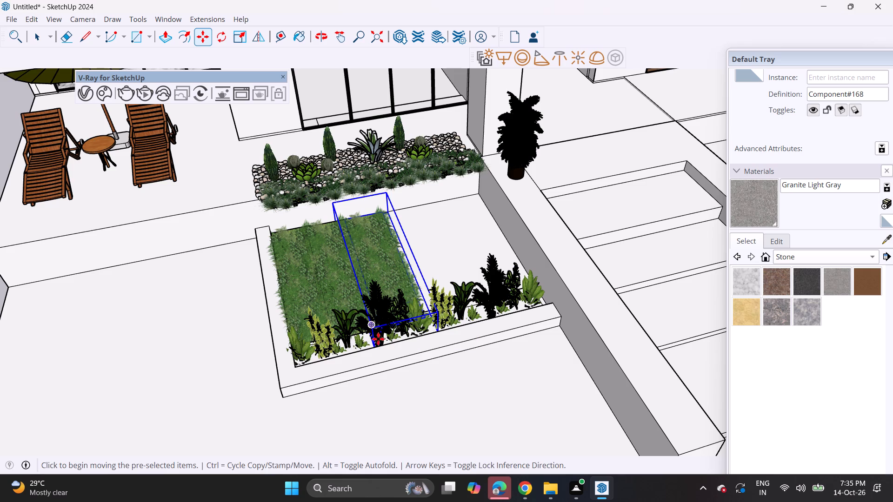
left_click(373, 329)
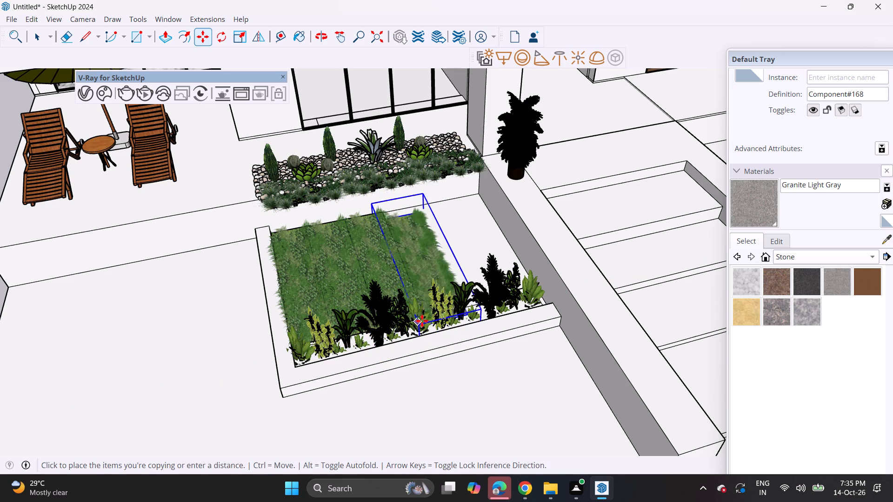
left_click(421, 320)
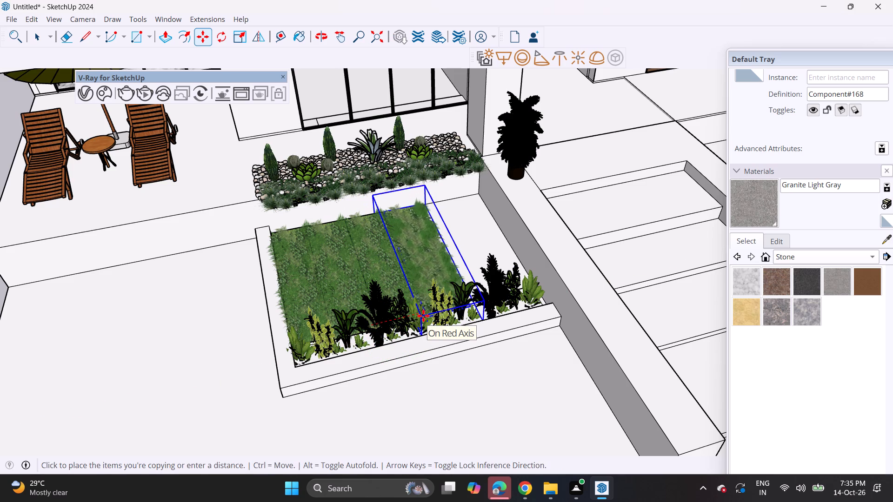
left_click(422, 318)
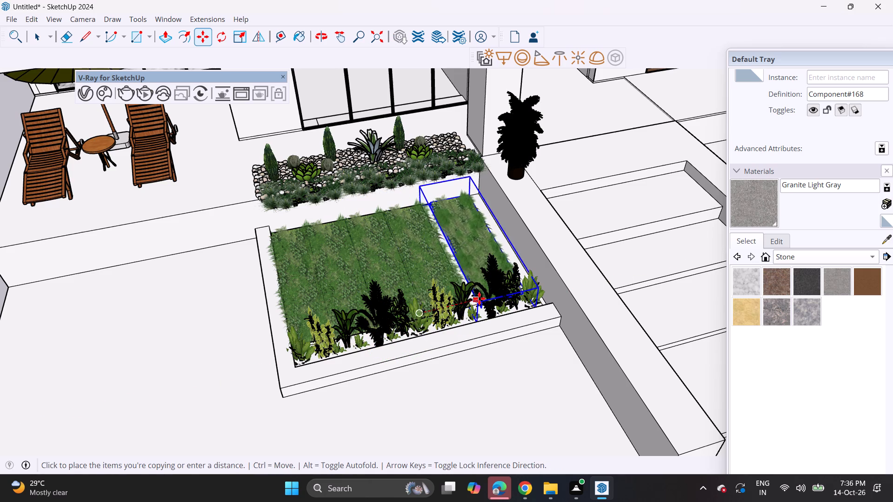
left_click(463, 306)
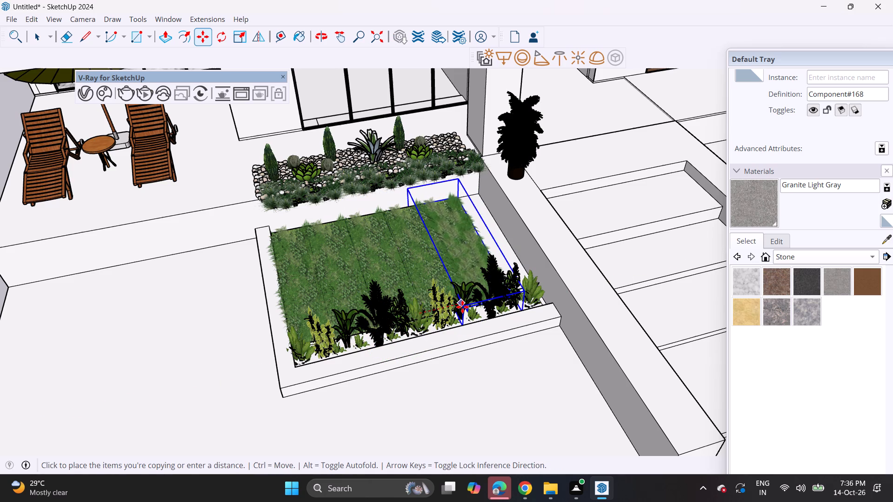
left_click(462, 307)
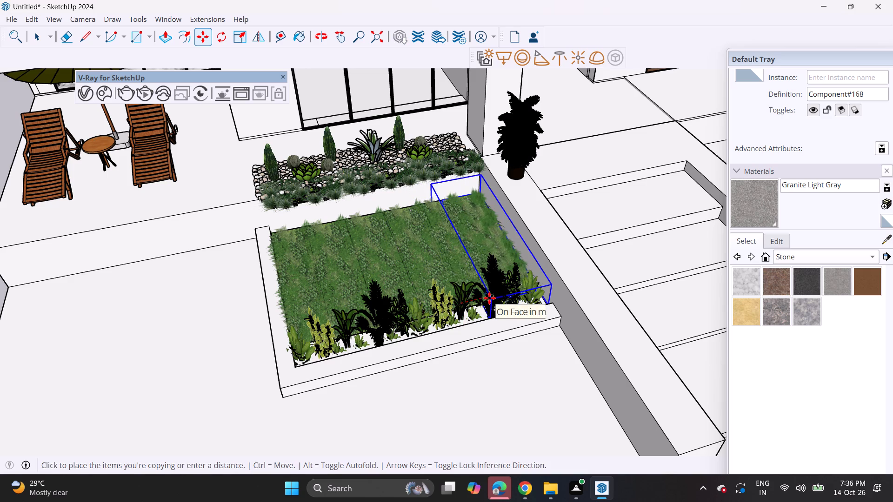
left_click(489, 298)
Clear the selection and review the filled ground bed within the villa's whole front elevation.
middle_click_drag(424, 343, 346, 266)
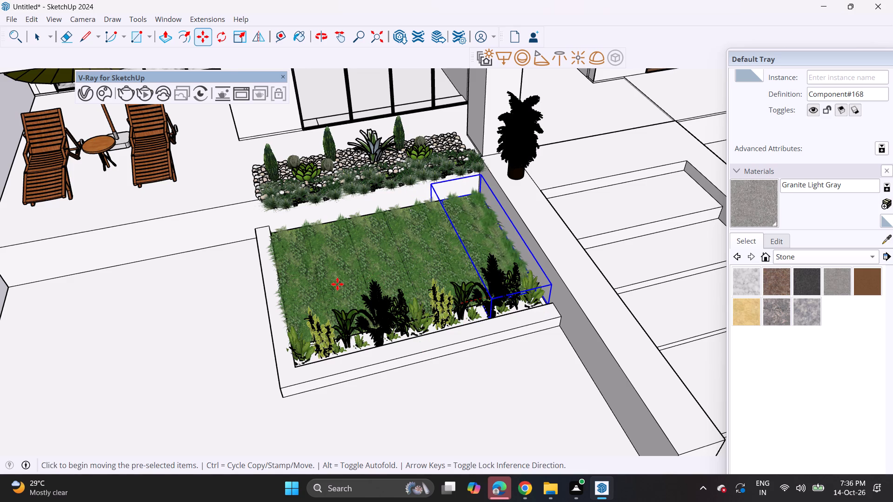
scroll(337, 284, "down", 7)
middle_click_drag(331, 307, 264, 192)
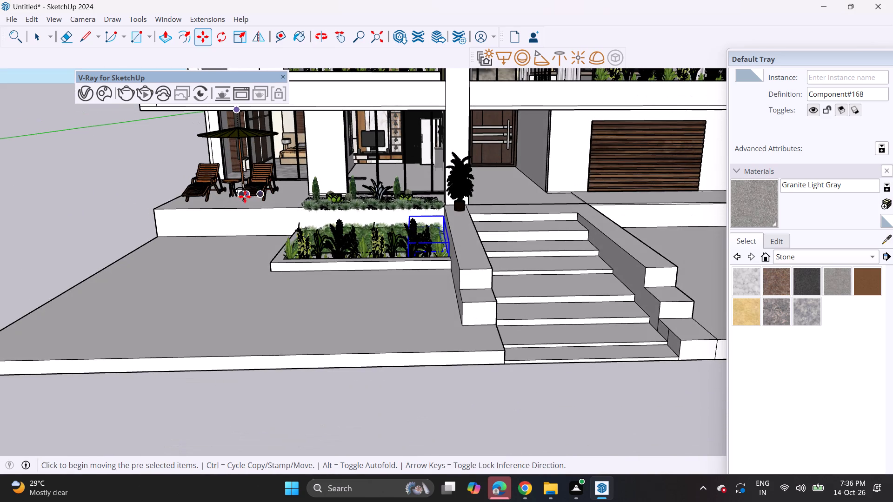
key("space")
left_click(126, 192)
scroll(172, 226, "down", 3)
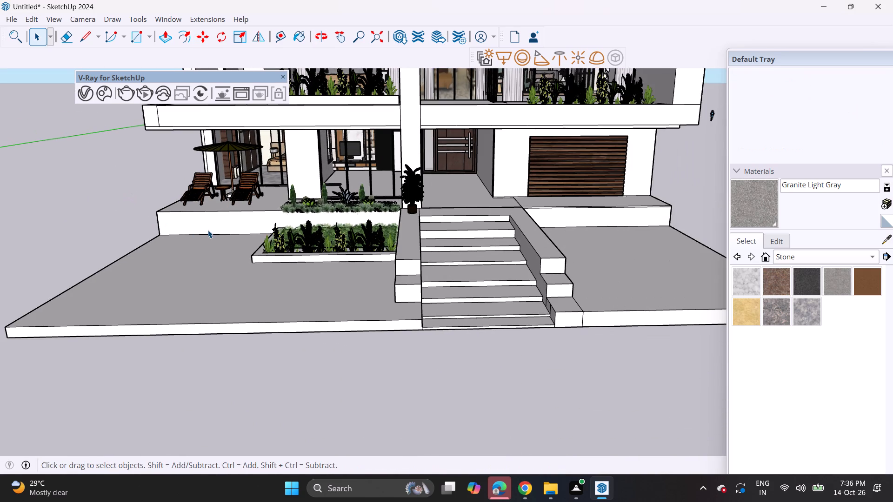
middle_click_drag(222, 231, 224, 320, "shift")
middle_click_drag(230, 314, 222, 284)
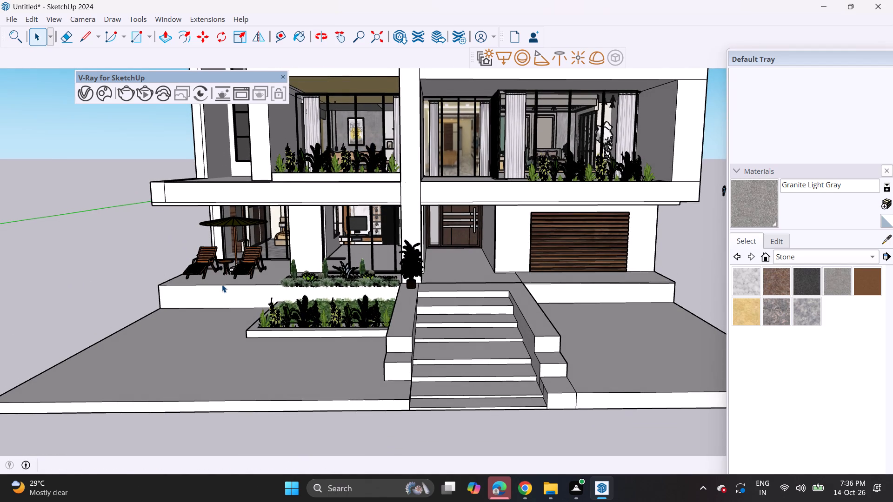
scroll(222, 284, "down", 2)
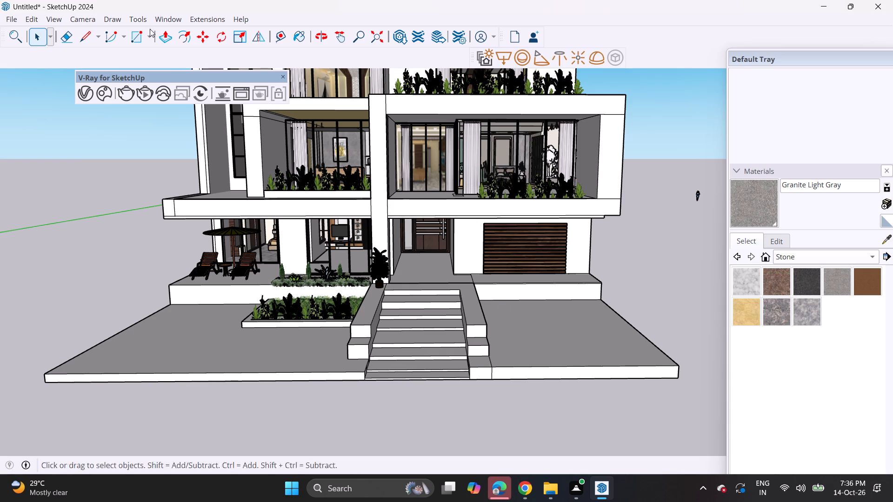
Draw a rectangle on the ground slab's outer front corner, on the garage side of the stairs, between its side and front edges.
left_click(136, 39)
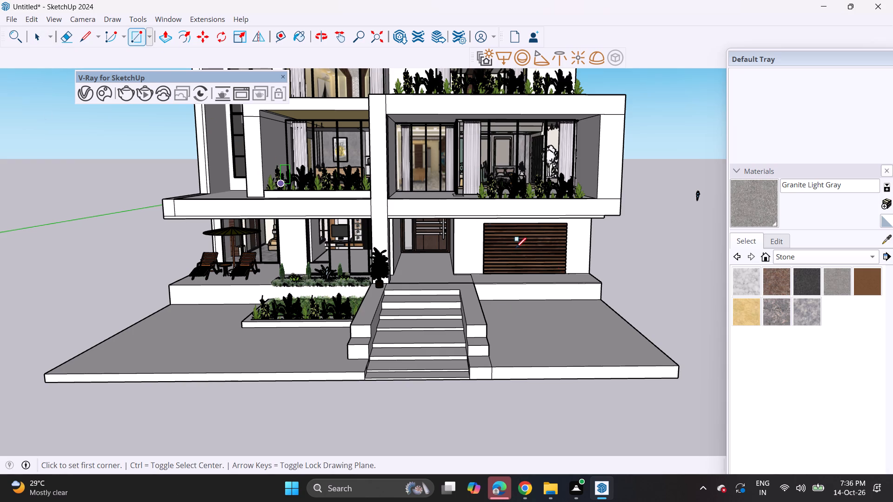
left_click(131, 35)
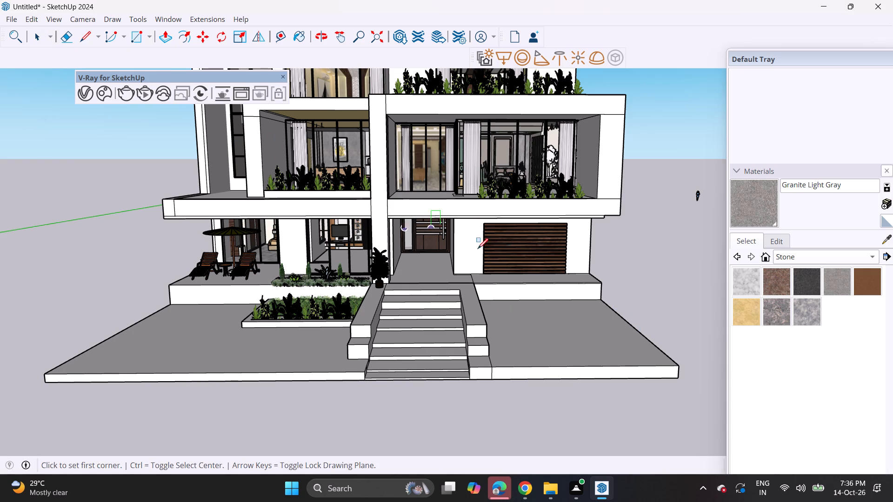
left_click(640, 332)
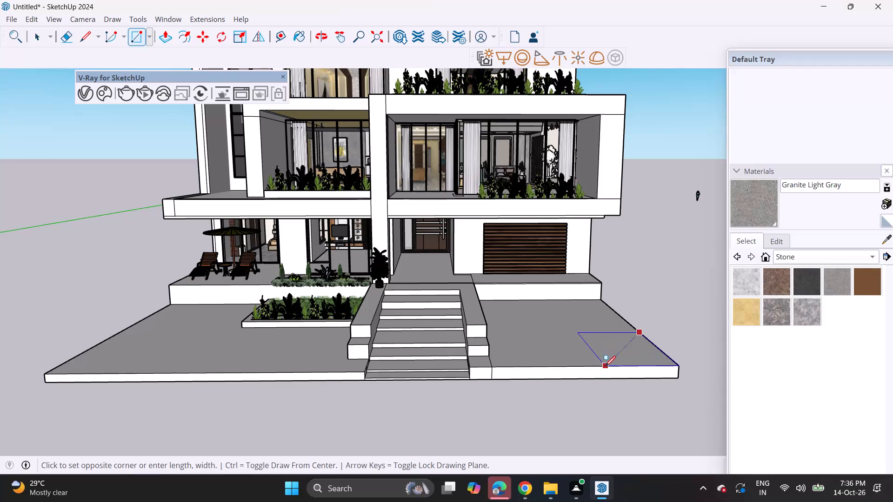
left_click(605, 366)
left_click(640, 333)
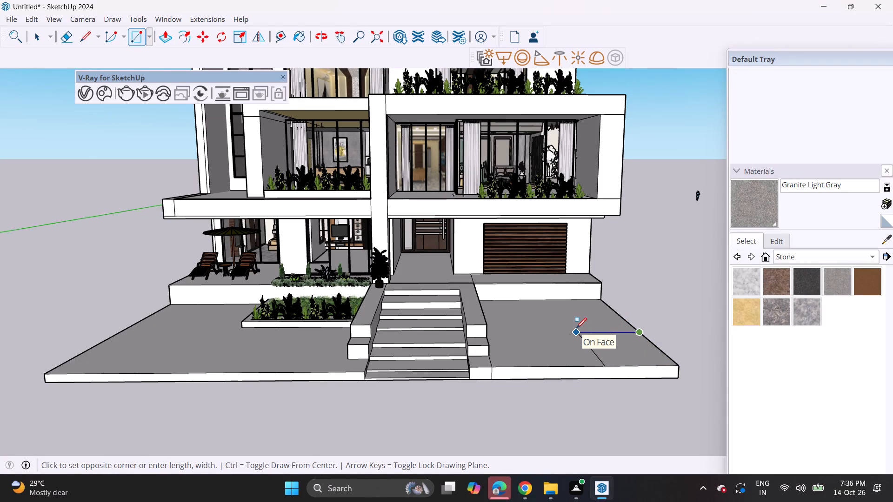
key("space")
Copy the ground bed's plant row group to the inner back corner of the new rectangle on the garage side.
left_click(260, 313)
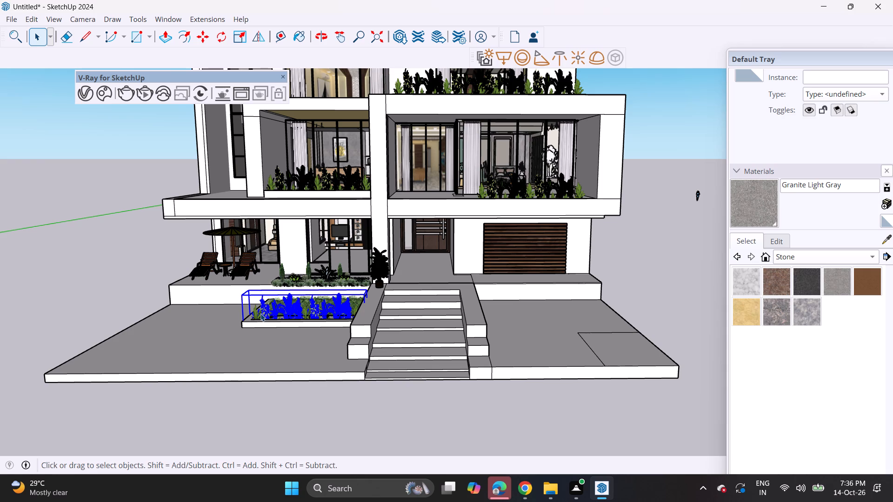
key("m")
left_click(243, 340)
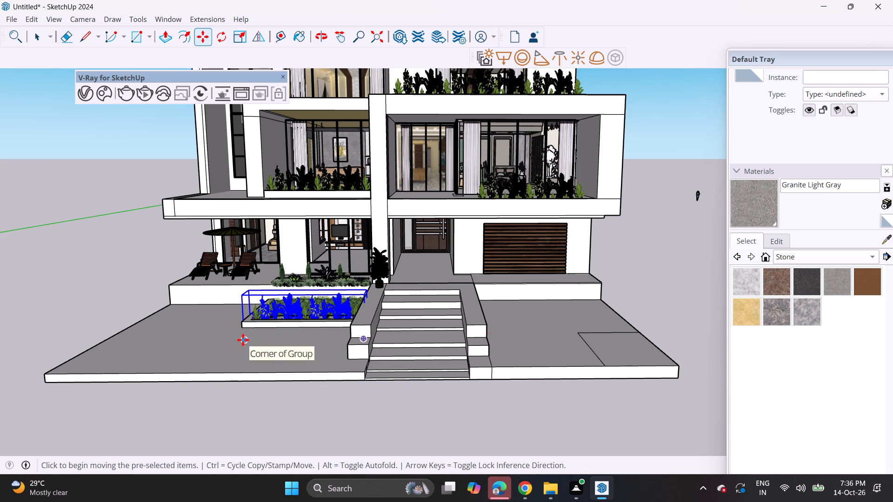
left_click(580, 332)
Scale the copied plant row shorter along its length, bringing its outer end back to the slab's side edge.
middle_click_drag(633, 329, 443, 330)
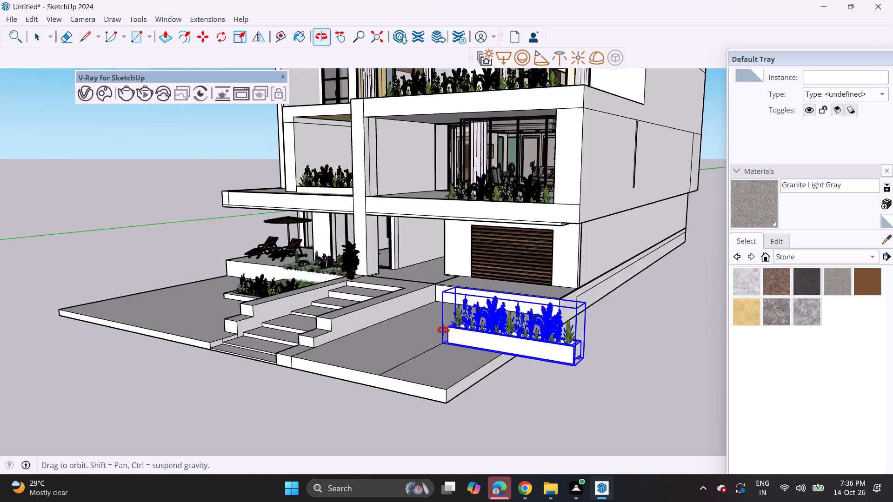
middle_click_drag(443, 330, 433, 330)
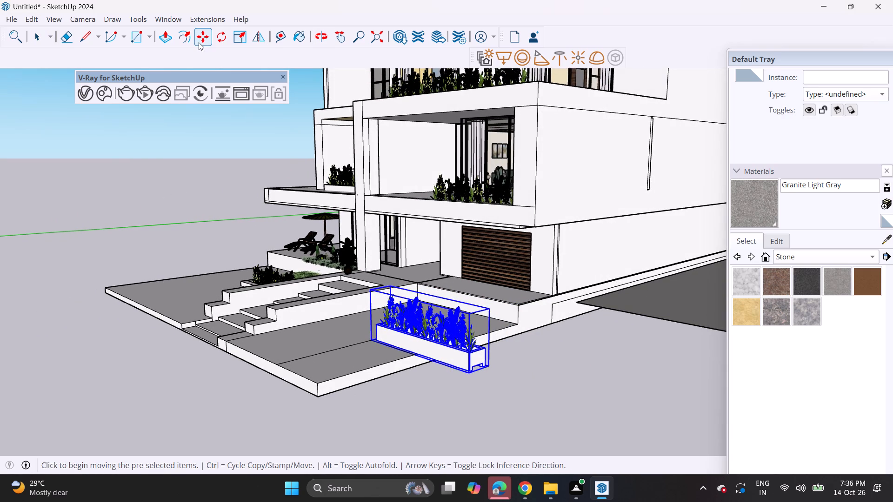
left_click(233, 29)
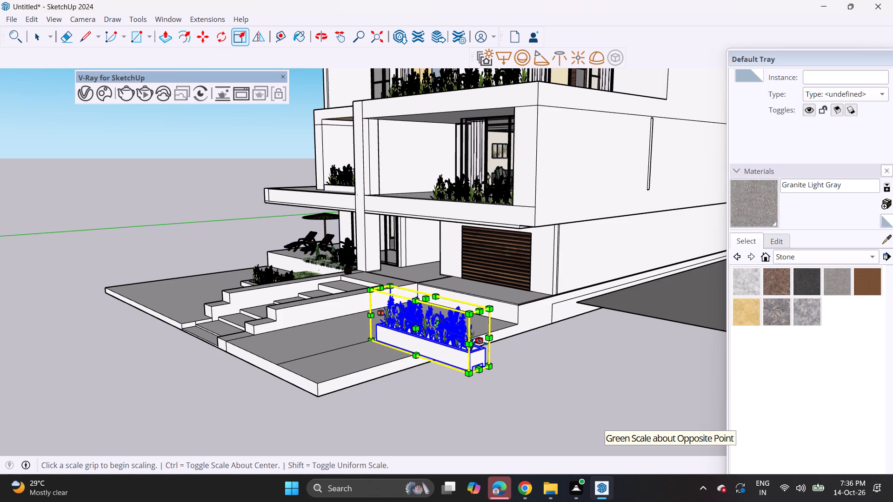
left_click(482, 342)
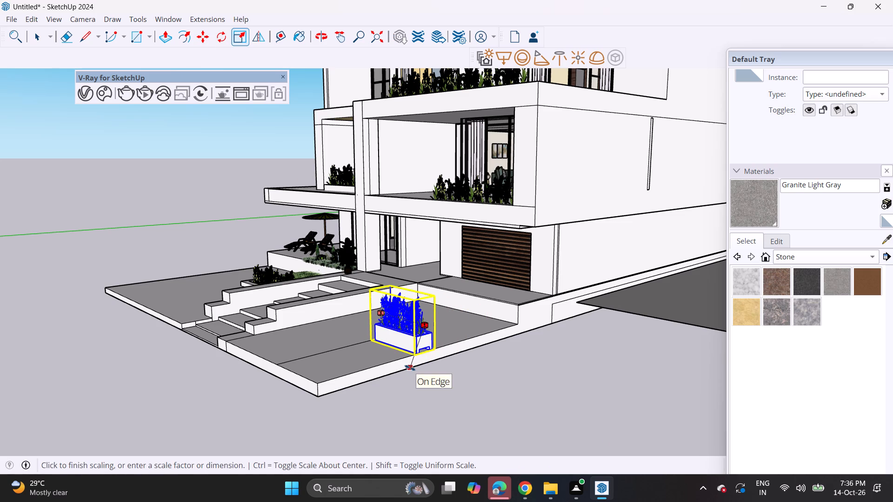
left_click(410, 368)
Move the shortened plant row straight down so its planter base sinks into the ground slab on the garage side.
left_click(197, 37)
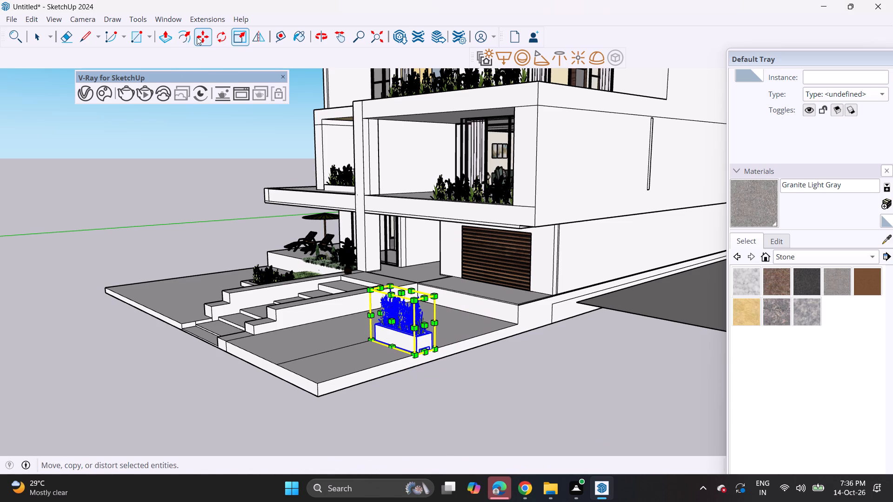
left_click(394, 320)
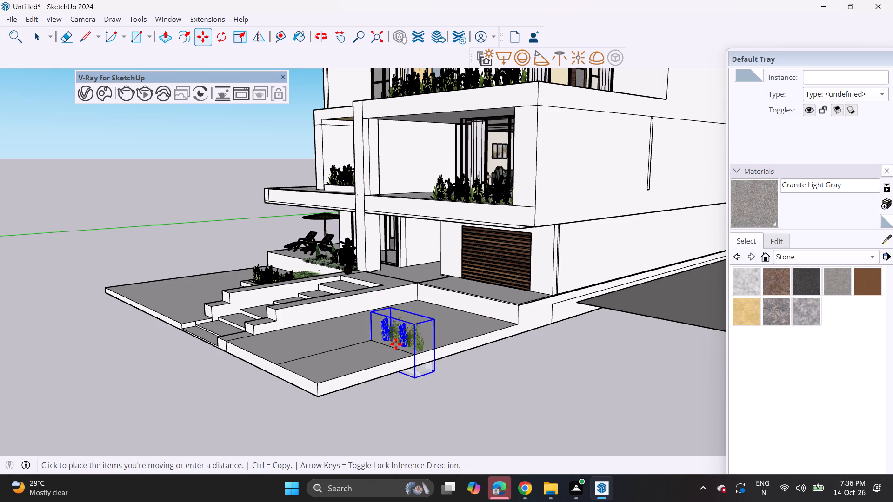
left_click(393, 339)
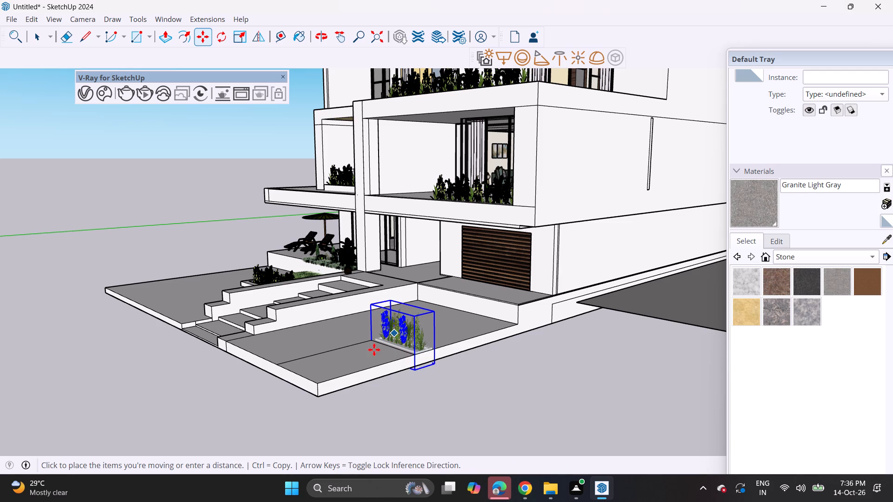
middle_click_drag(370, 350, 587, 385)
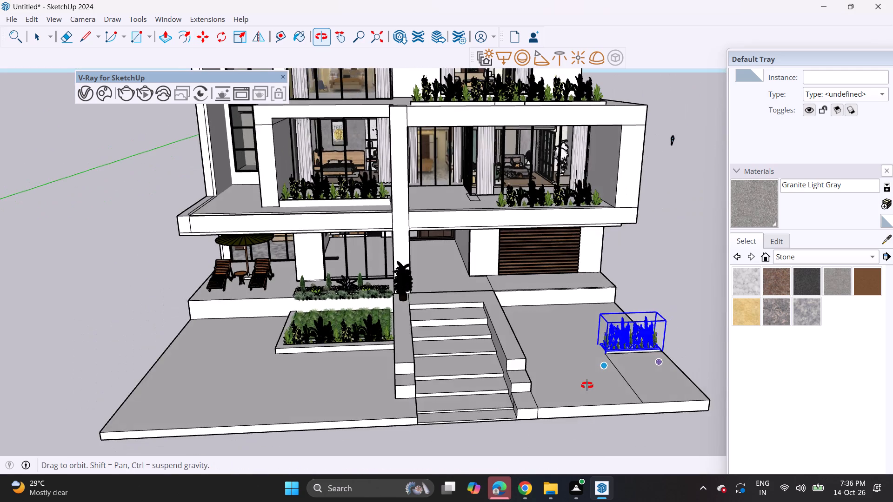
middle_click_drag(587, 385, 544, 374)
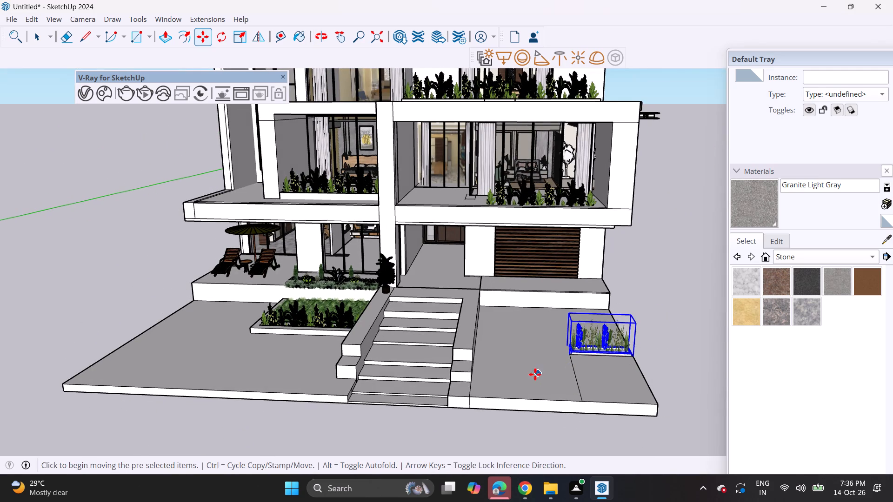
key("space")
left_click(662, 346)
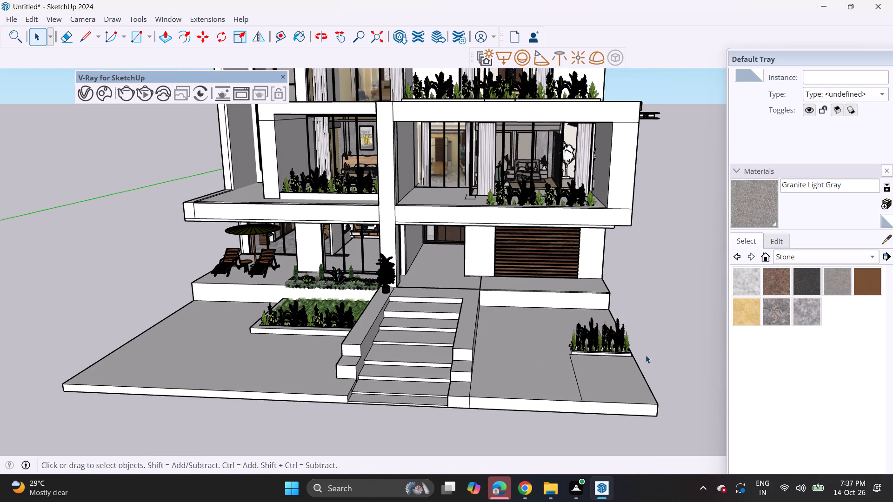
Delete the copied plant row from the rectangle on the garage side of the slab.
middle_click_drag(625, 363, 623, 327)
left_click(617, 310)
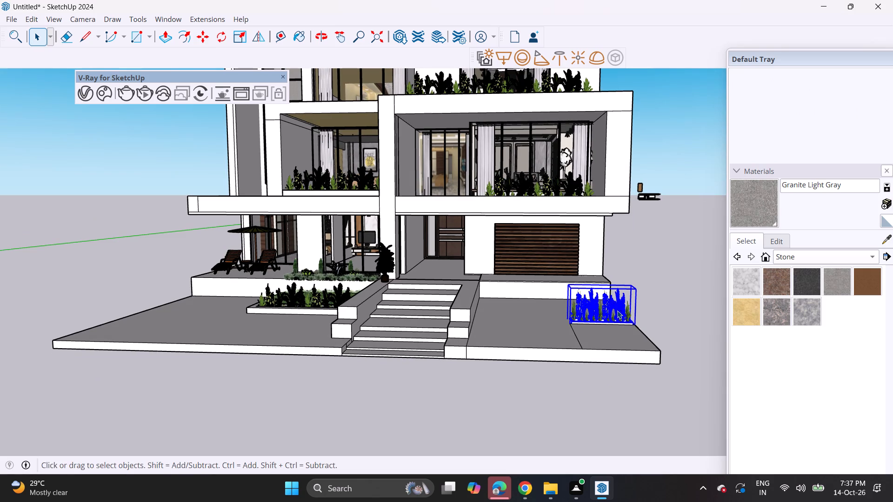
key("Delete")
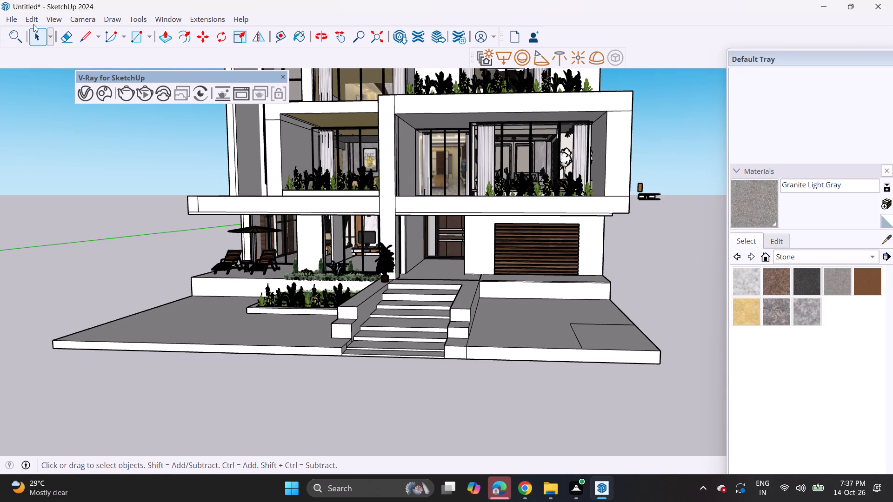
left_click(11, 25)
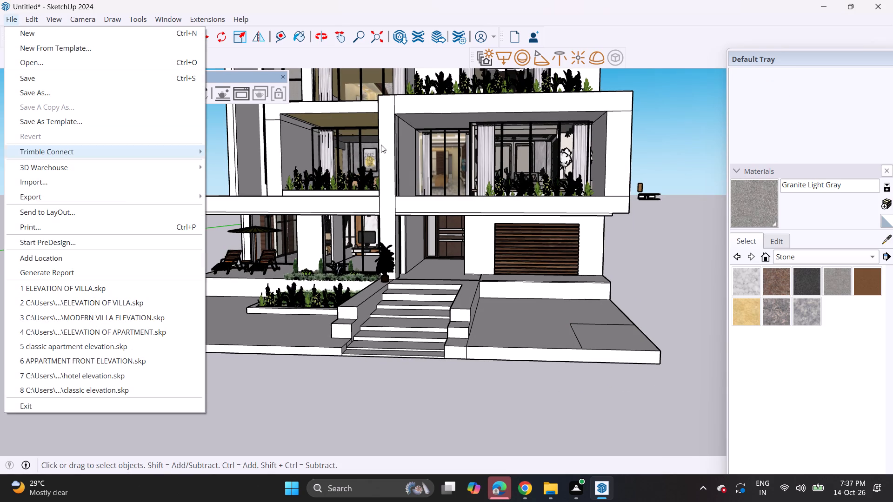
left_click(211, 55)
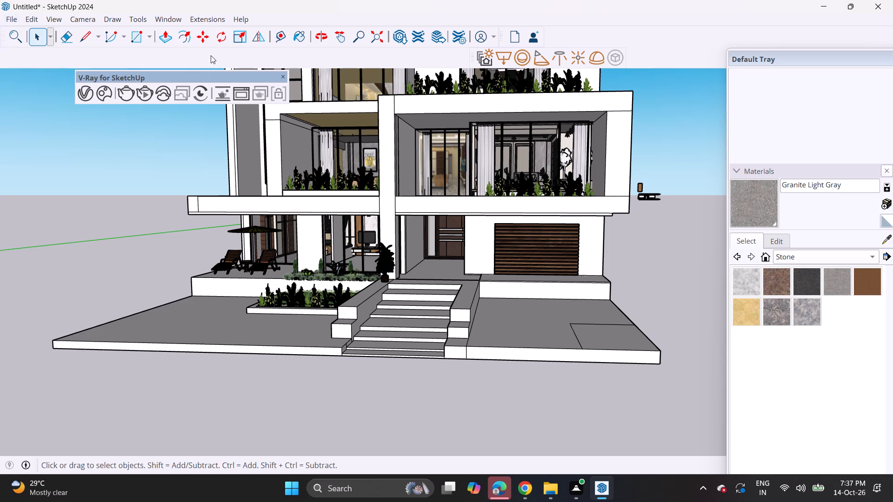
Offset the garage-side rectangle's outline slightly outward to form a narrow curb border around it.
left_click(180, 36)
middle_click_drag(430, 268, 449, 335)
scroll(564, 358, "up", 2)
left_click(620, 406)
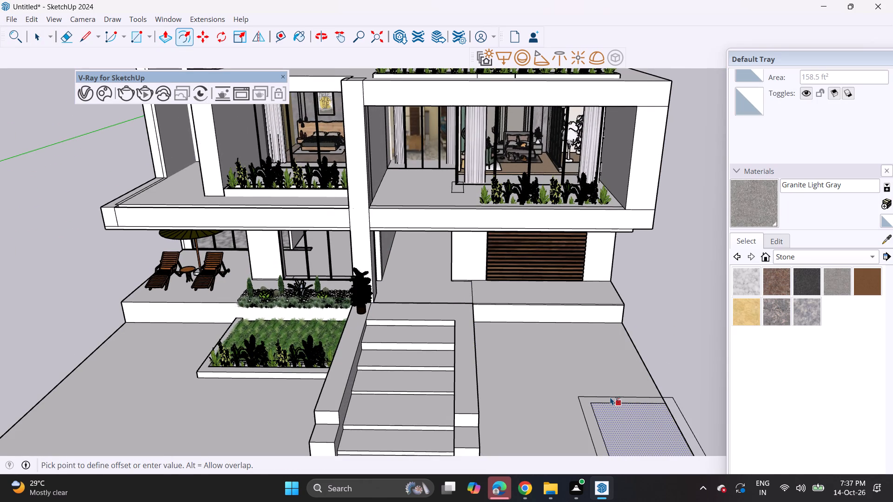
left_click(610, 397)
Erase the offset border edges that overhang the slab's side and front, leaving an L-shaped curb strip on the slab.
scroll(613, 381, "down", 3)
middle_click_drag(613, 381, 332, 279)
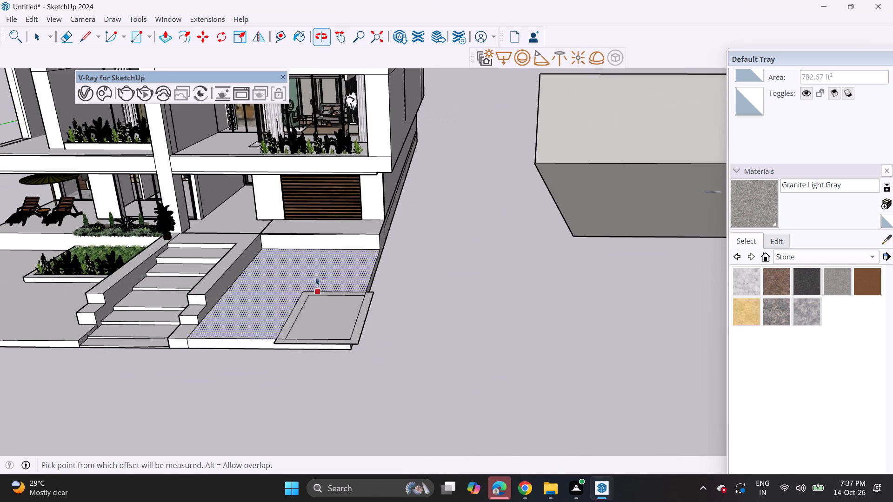
left_click(64, 40)
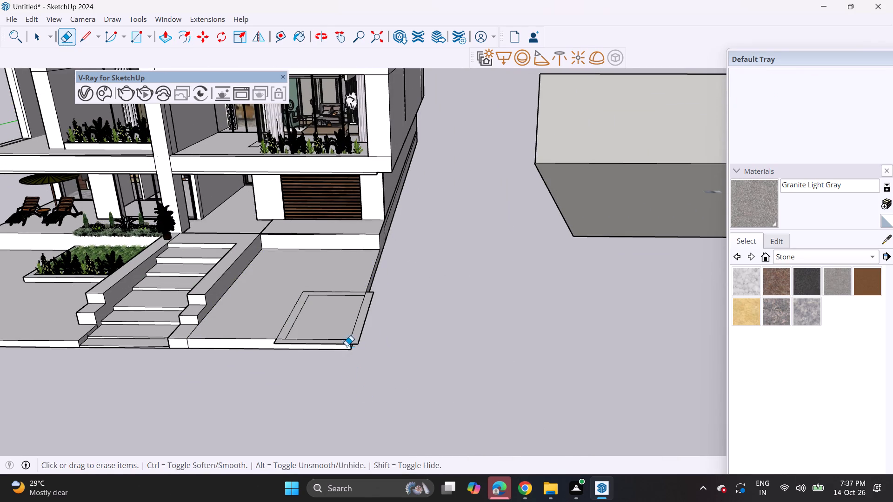
left_click(356, 341)
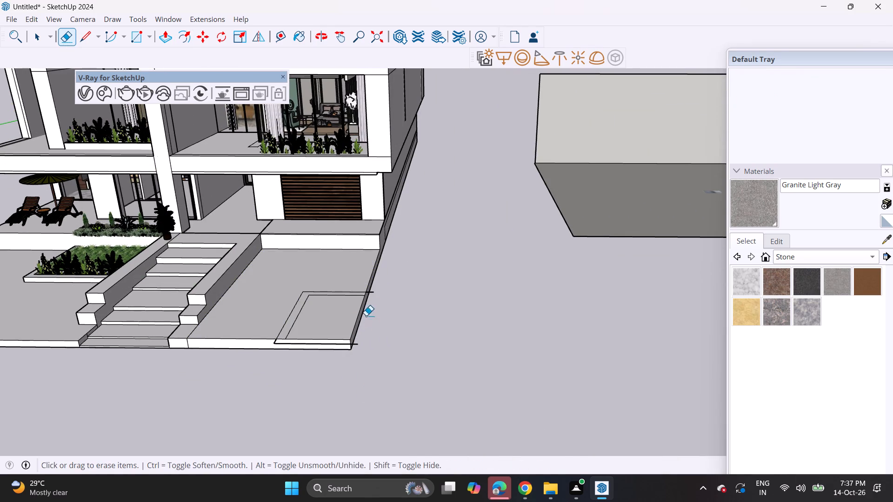
left_click(373, 291)
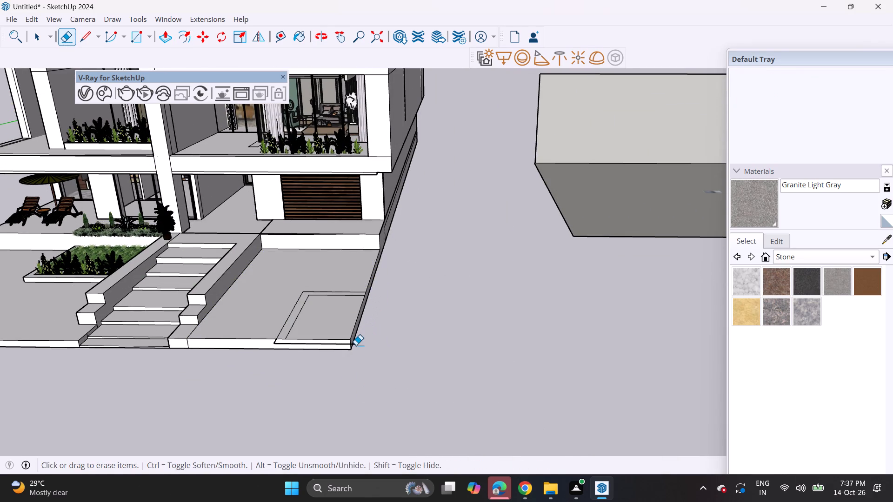
left_click(356, 345)
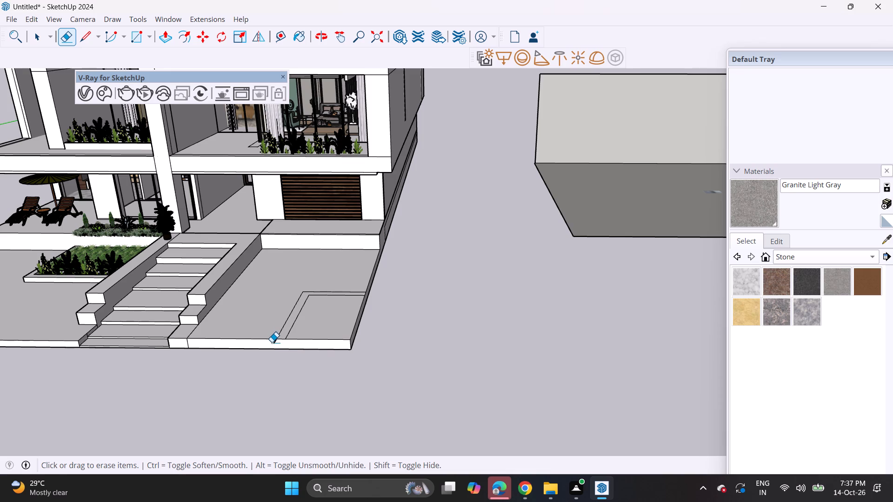
left_click(272, 342)
left_click(274, 342)
Extrude the L-shaped curb strip upward to a low curb around the garage-side bed.
left_click(166, 41)
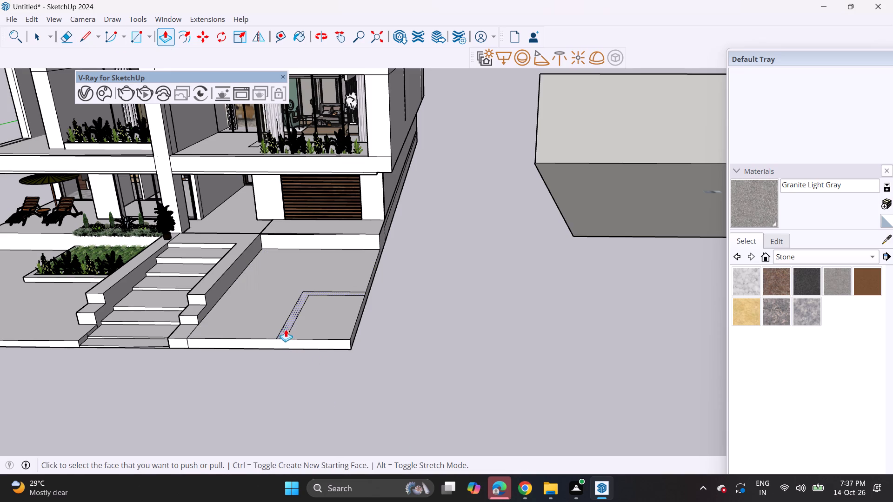
left_click(284, 329)
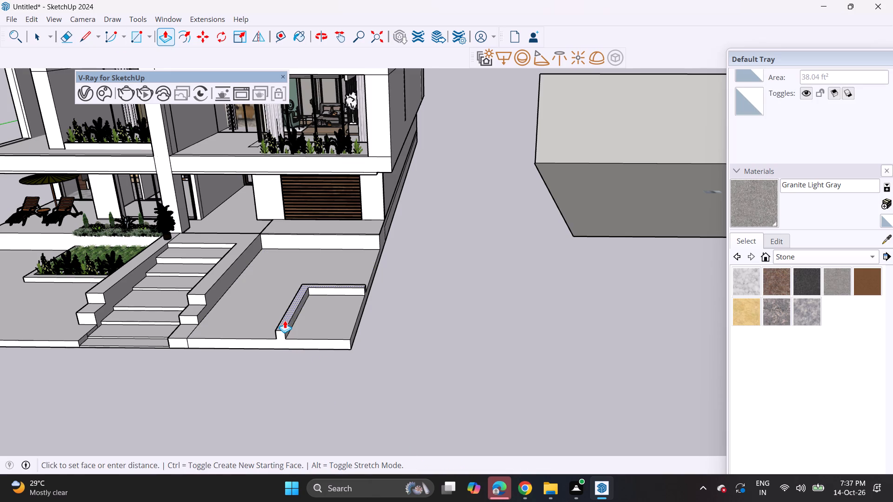
left_click(285, 320)
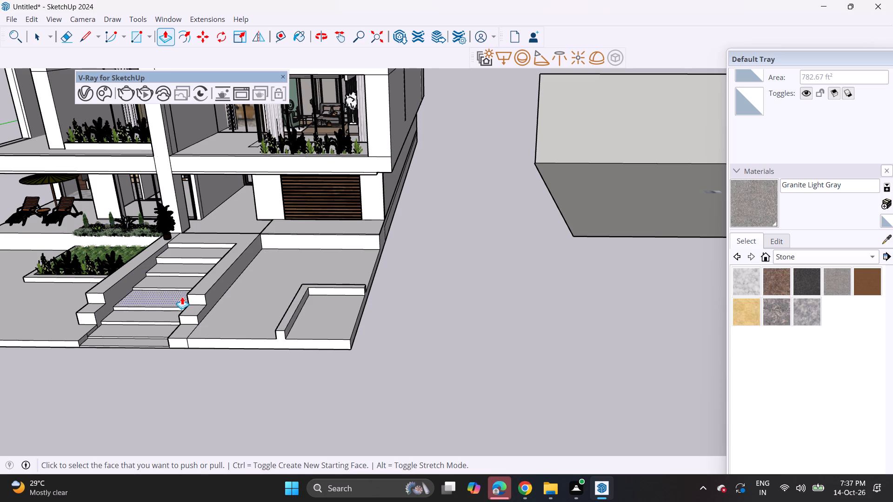
Raise the slab face between the stairs, the garage platform and the new curbed bed slightly upward.
middle_click_drag(180, 286, 402, 357)
middle_click_drag(402, 357, 406, 310)
middle_click_drag(405, 264, 430, 330, "shift")
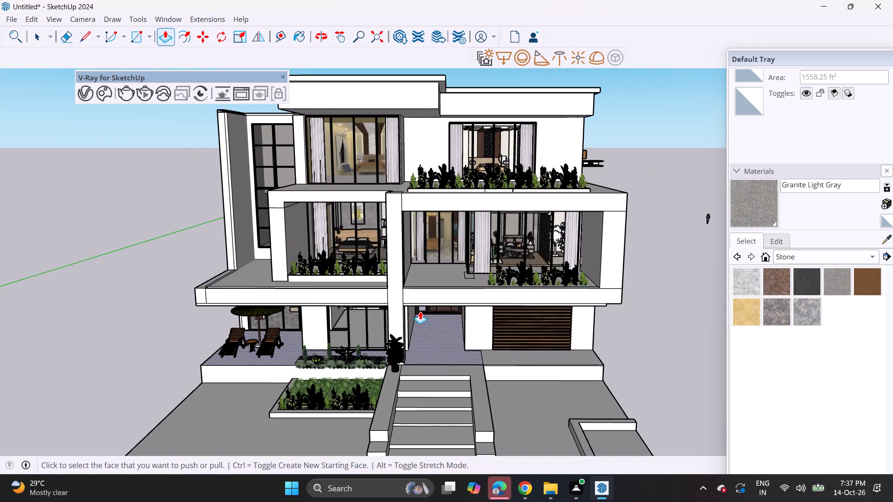
scroll(419, 309, "down", 2)
middle_click_drag(418, 311, 435, 288)
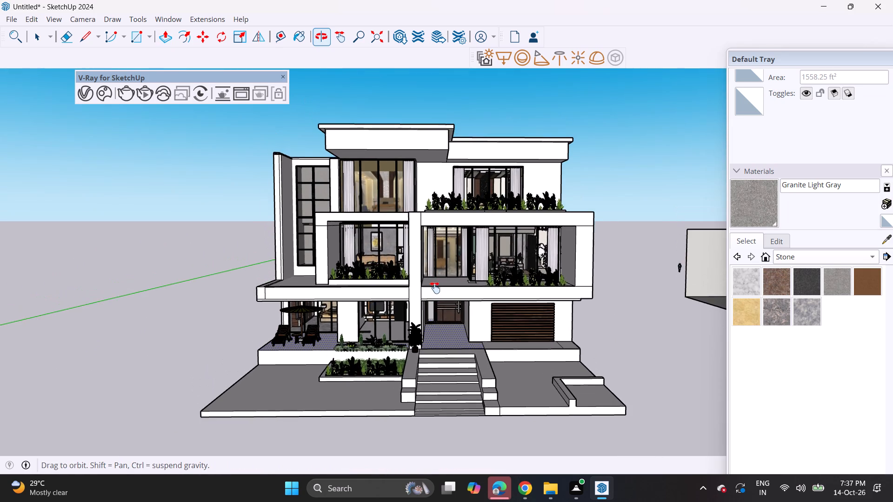
middle_click_drag(435, 288, 434, 301)
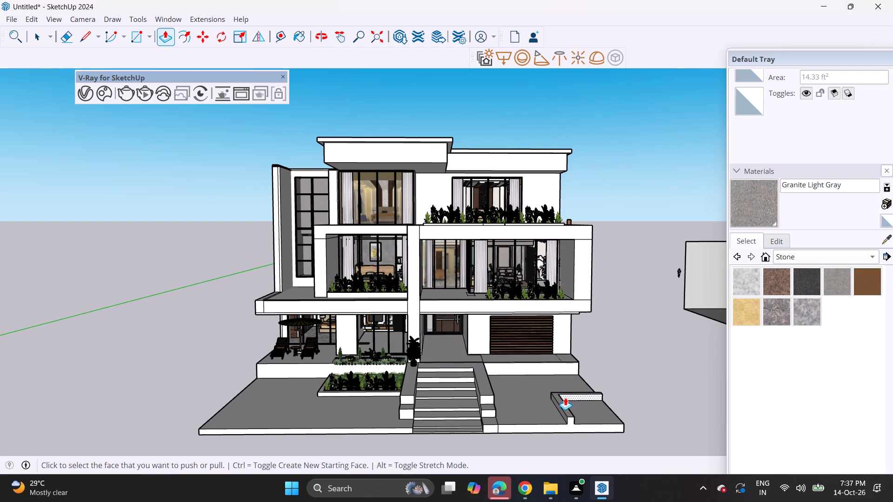
scroll(561, 397, "up", 6)
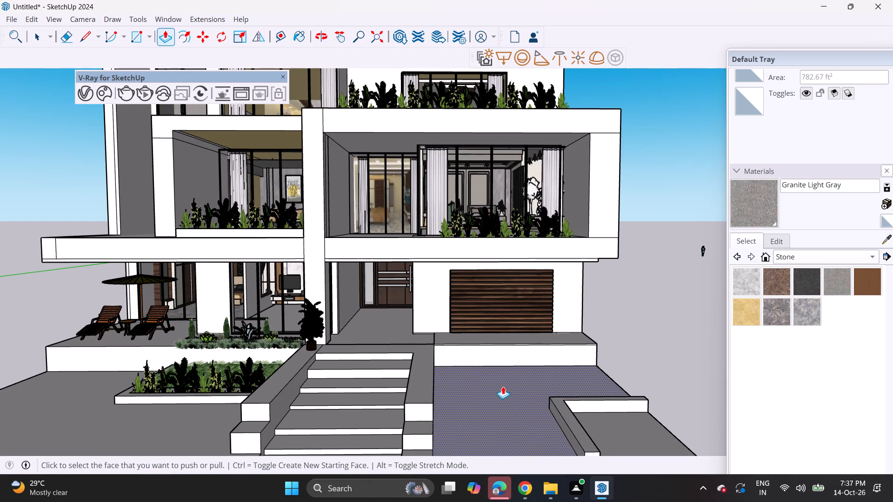
left_click(476, 397)
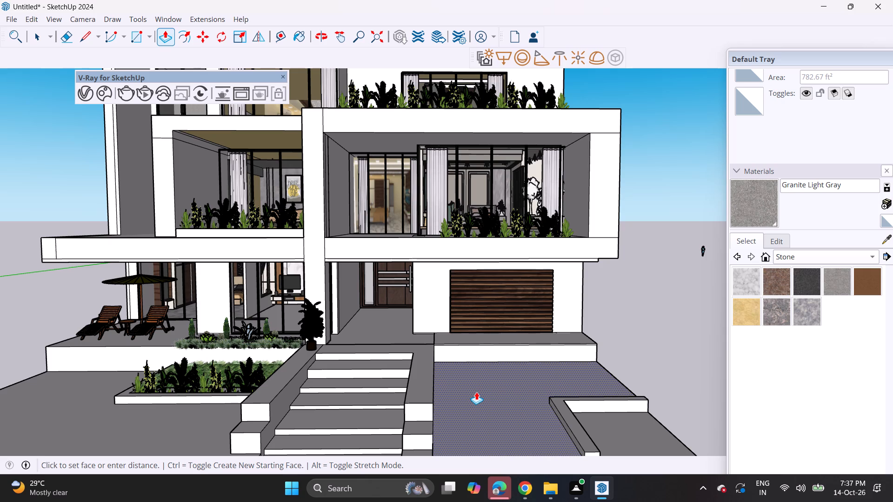
left_click(476, 392)
Draw a sloping line on the slab's side from the garage platform's upper corner down to the curb's outer back corner.
middle_click_drag(505, 380, 233, 380)
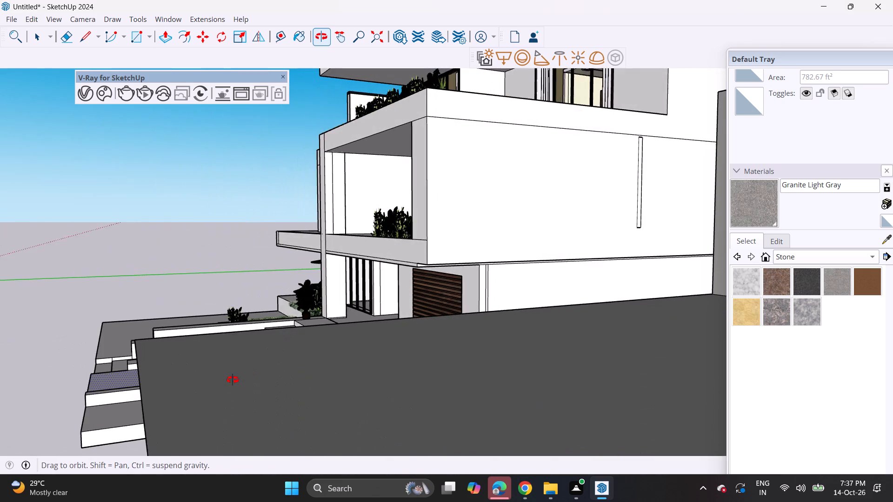
middle_click_drag(233, 380, 326, 371)
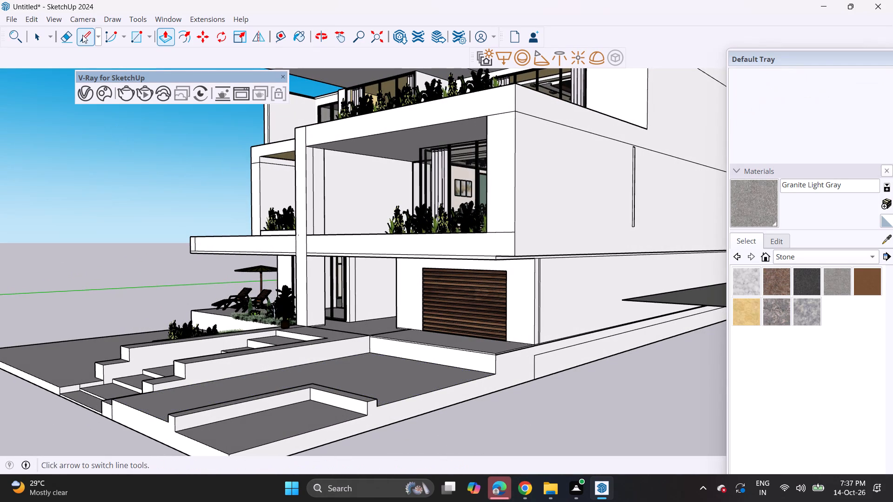
left_click(82, 35)
left_click(498, 353)
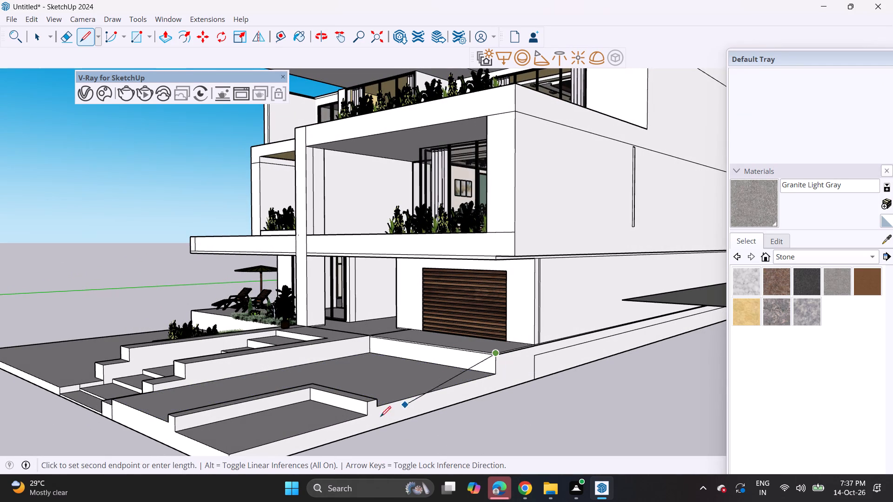
left_click(376, 405)
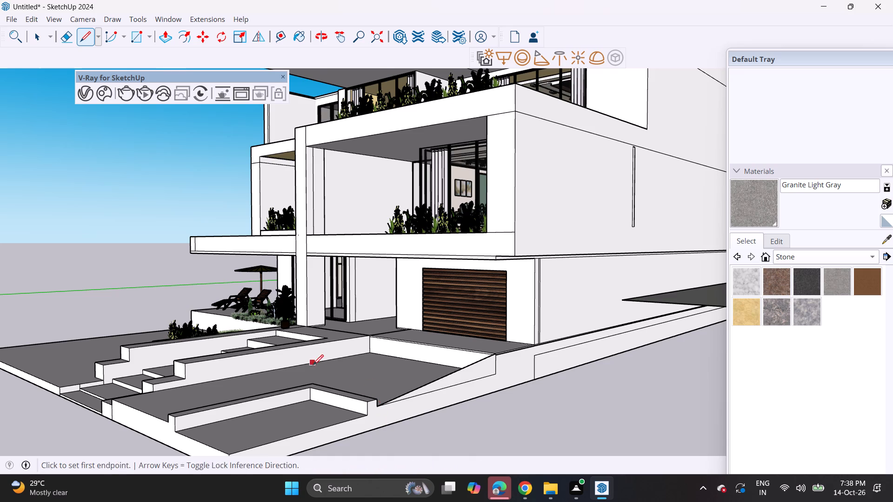
Extrude the triangular side face across to the stair's flank wall, forming a sloped ramp up to the garage.
middle_click_drag(315, 367, 571, 402)
left_click_drag(166, 40, 176, 43)
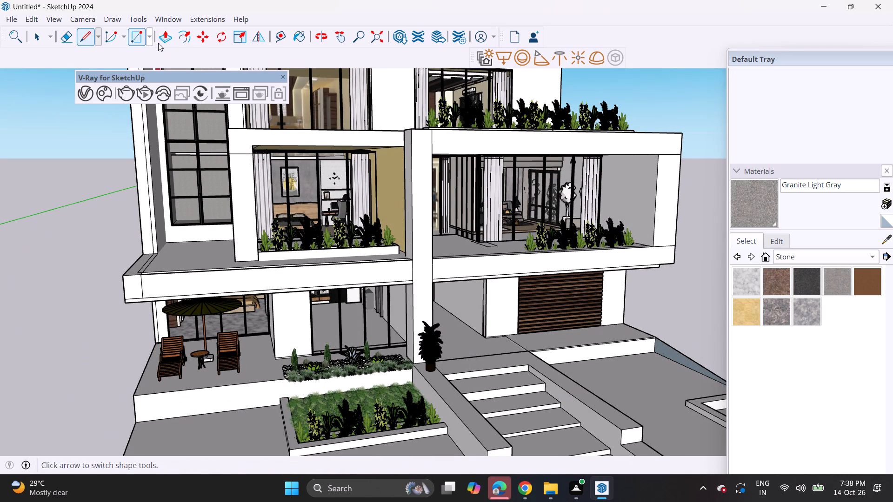
left_click(166, 43)
left_click(664, 348)
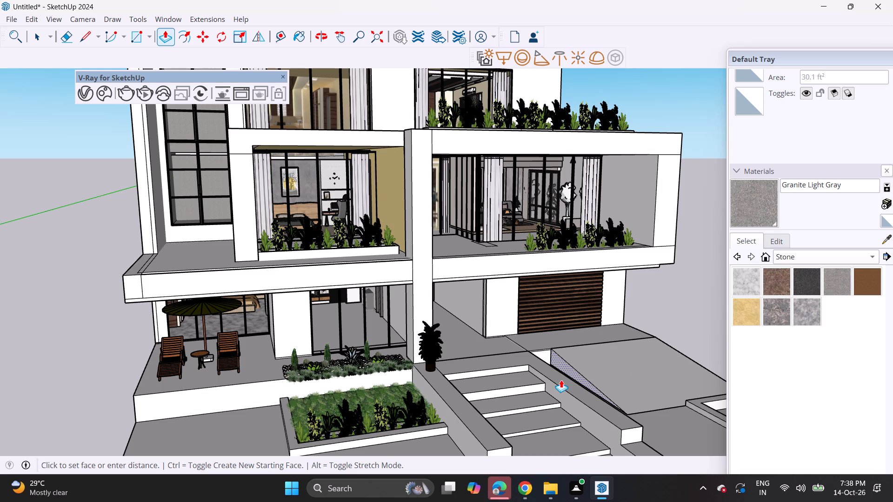
left_click(571, 379)
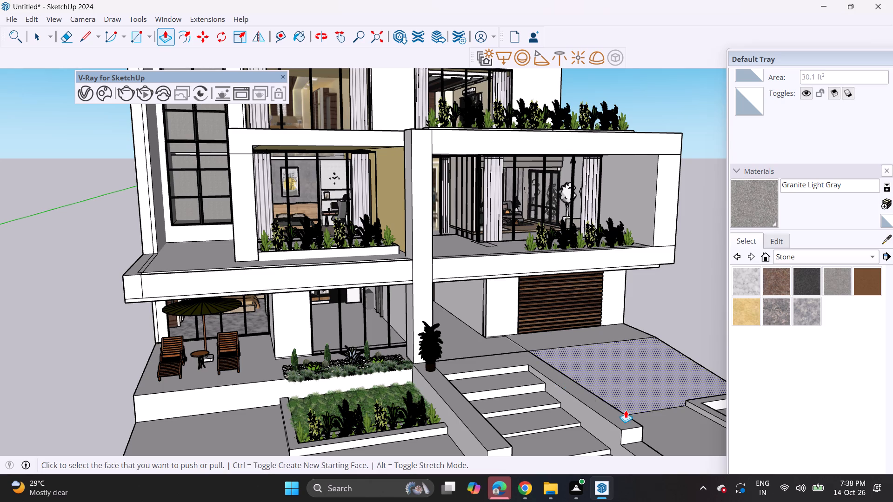
Review the garage ramp and curbed bed within the villa's whole front elevation.
middle_click_drag(623, 410, 478, 357)
scroll(478, 357, "down", 2)
middle_click_drag(471, 359, 509, 370)
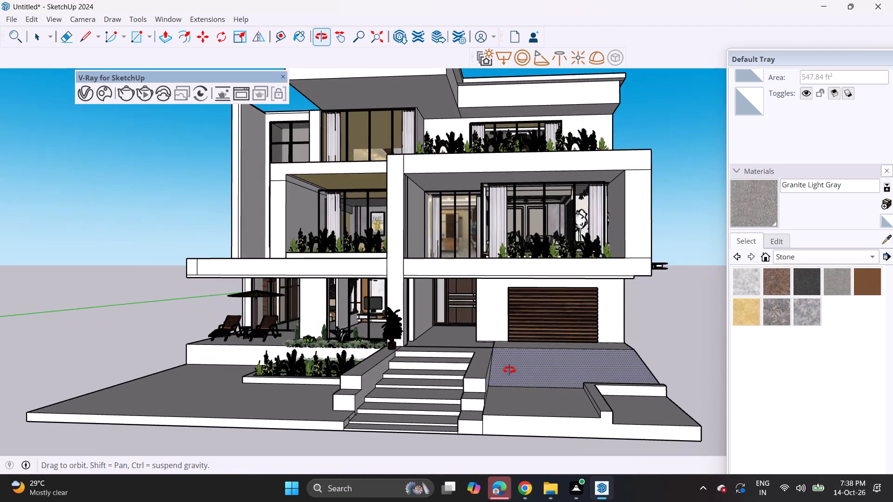
middle_click_drag(509, 370, 524, 376)
middle_click_drag(514, 380, 537, 410, "shift")
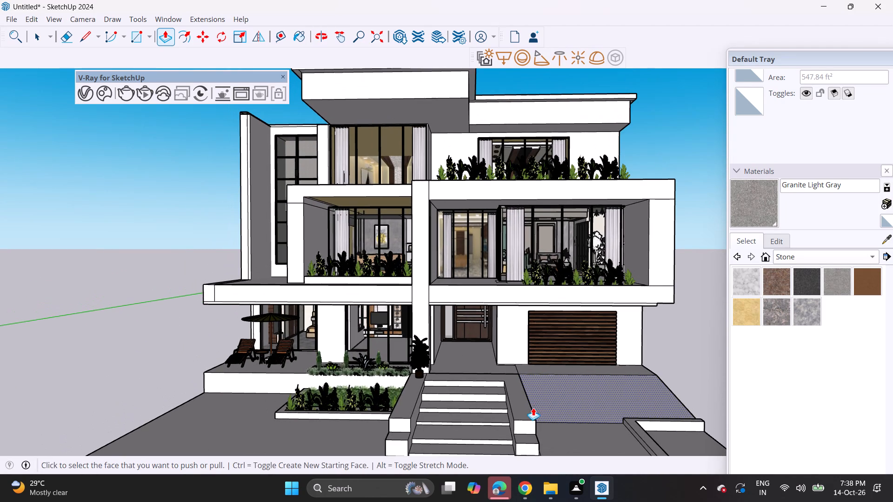
middle_click_drag(566, 384, 535, 383)
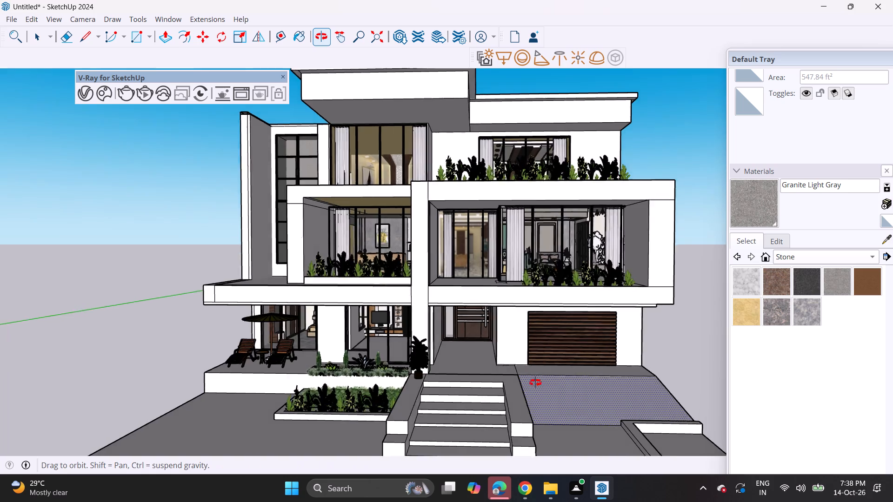
Examine the garage ramp from the side, and the stairs, planted beds and forecourt across the villa's front elevation.
middle_click_drag(535, 383, 353, 376)
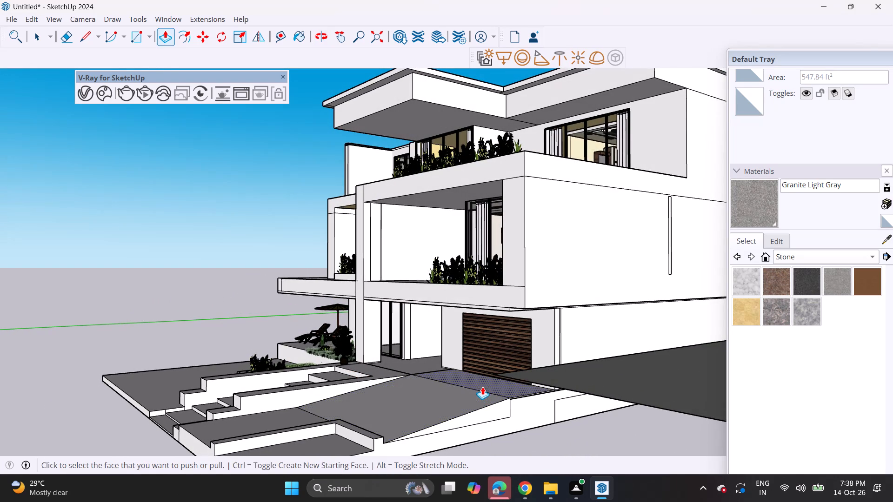
left_click(482, 387)
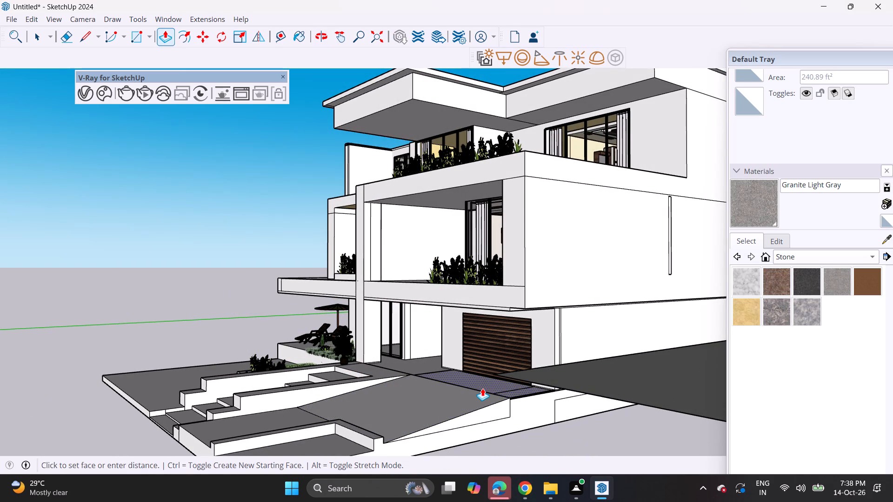
key("Escape")
middle_click_drag(429, 409, 653, 435)
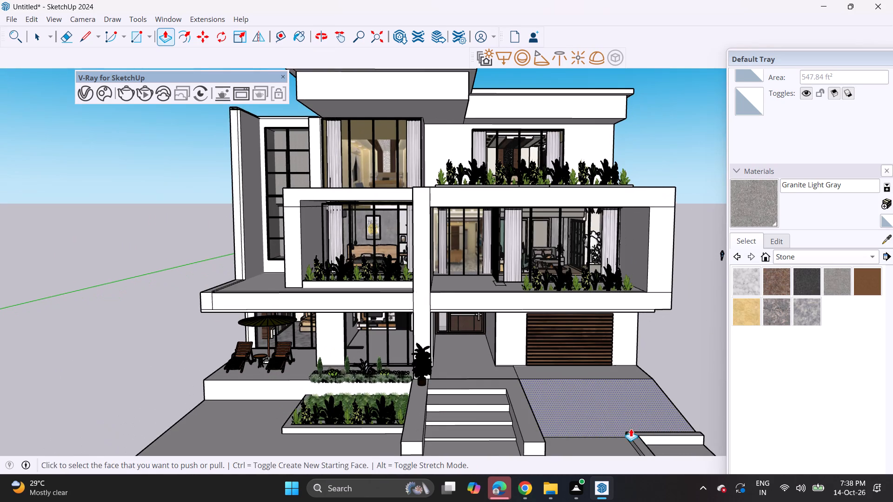
middle_click_drag(617, 425, 590, 405)
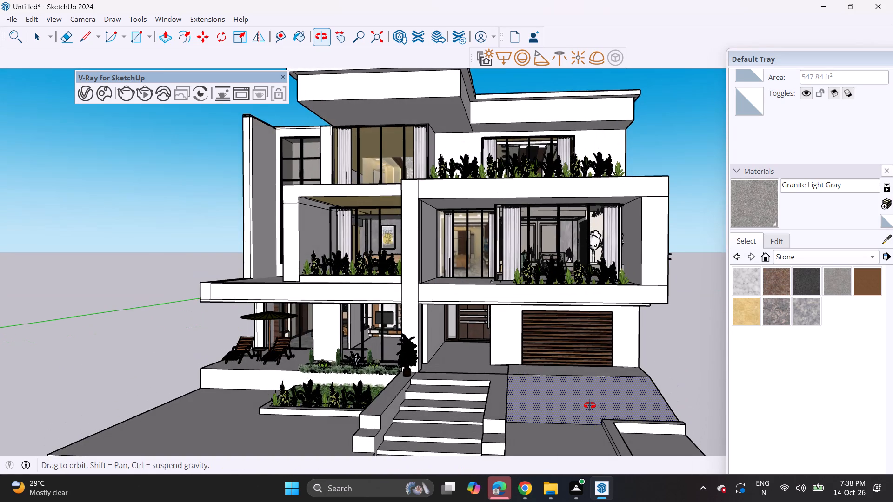
middle_click_drag(590, 405, 591, 407)
scroll(572, 394, "down", 2)
middle_click_drag(545, 393, 563, 441, "shift")
middle_click_drag(560, 437, 568, 403)
scroll(568, 403, "down", 1)
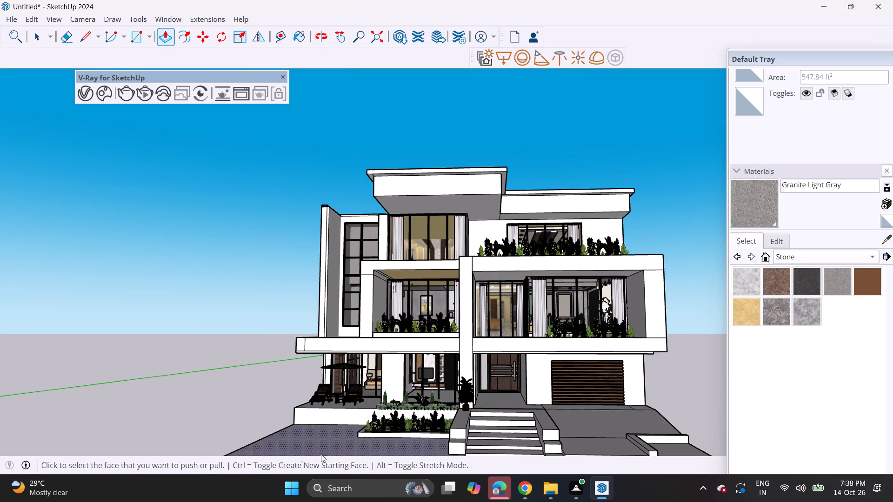
middle_click_drag(325, 393, 311, 303, "shift")
middle_click_drag(315, 312, 322, 390)
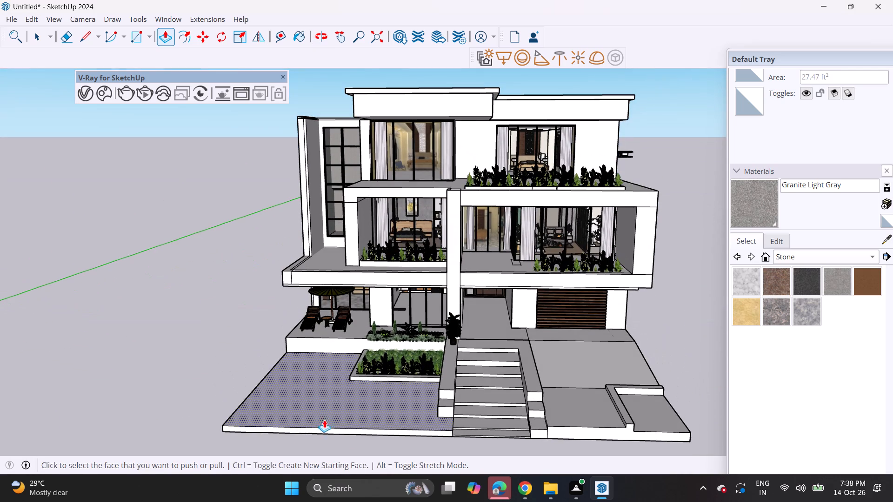
Open the Import dialog to bring an external file into the villa model.
left_click(6, 18)
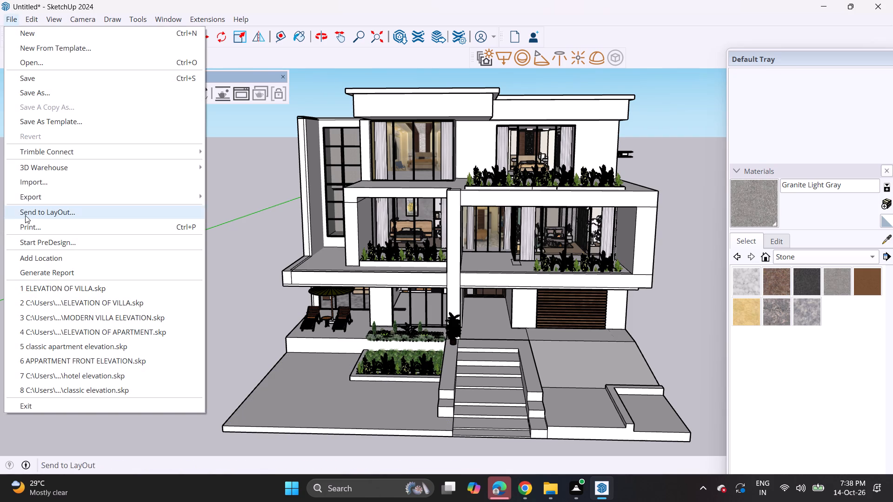
left_click(28, 181)
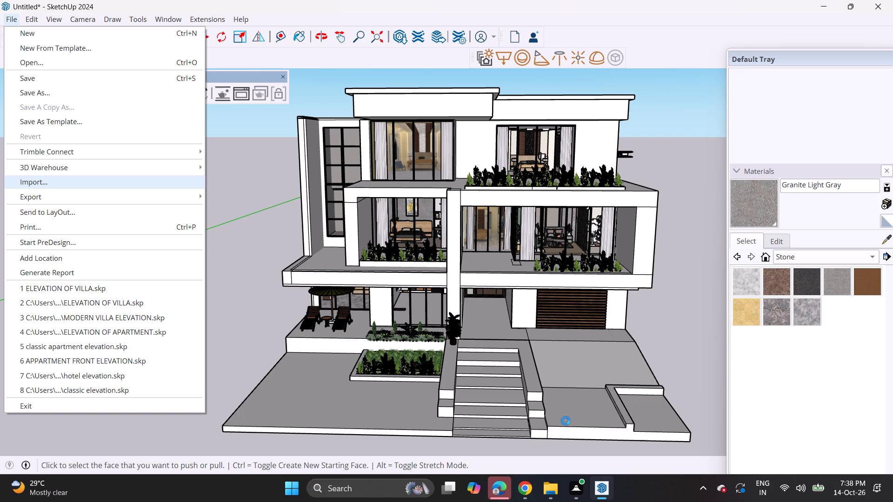
key("space")
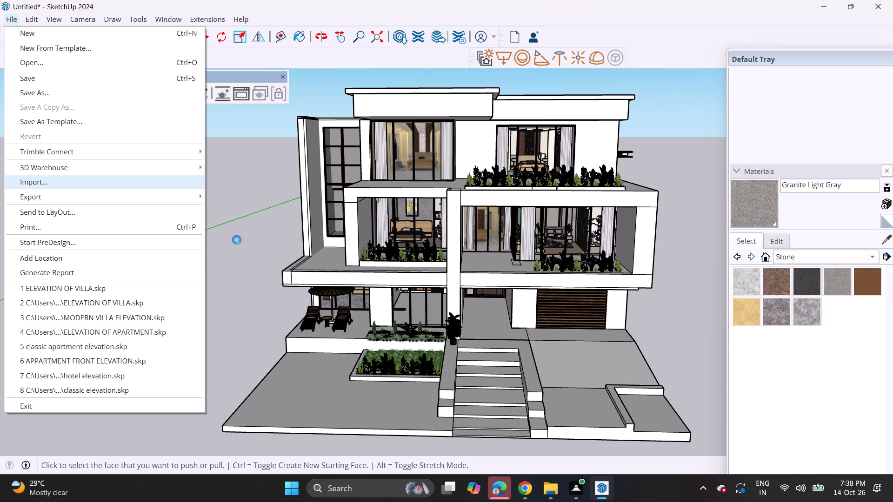
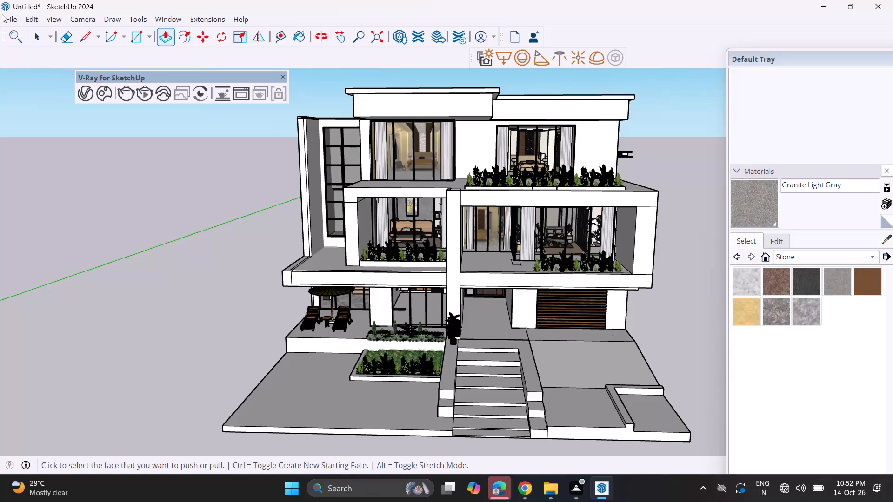
Import the Glass+Railing (2) model from the Downloads folder.
left_click(8, 21)
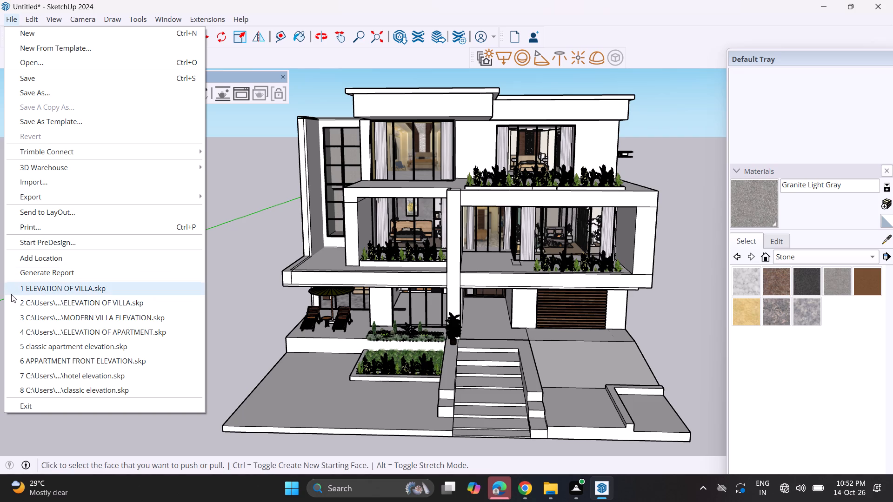
left_click(52, 184)
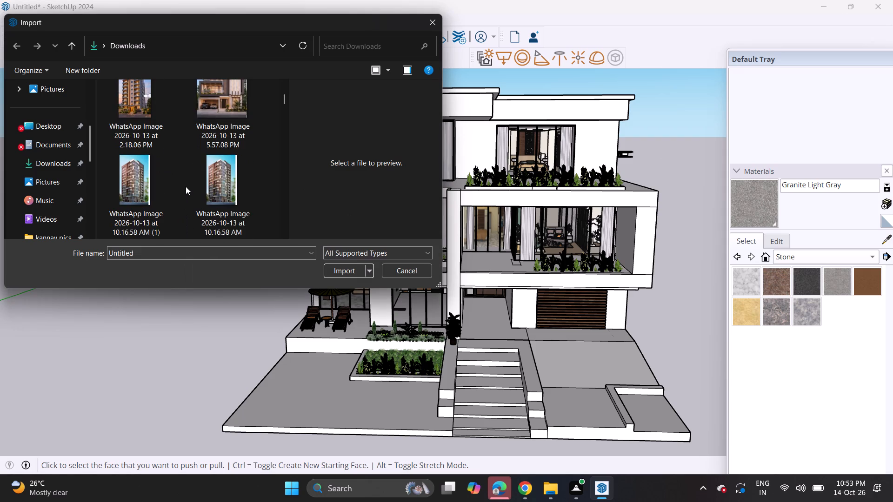
scroll(186, 186, "down", 12)
scroll(186, 186, "up", 1)
scroll(186, 186, "down", 8)
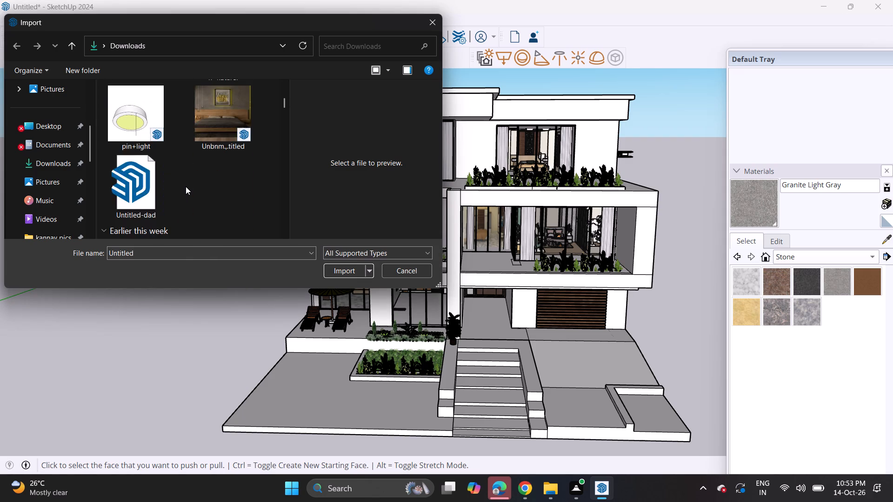
scroll(187, 188, "down", 12)
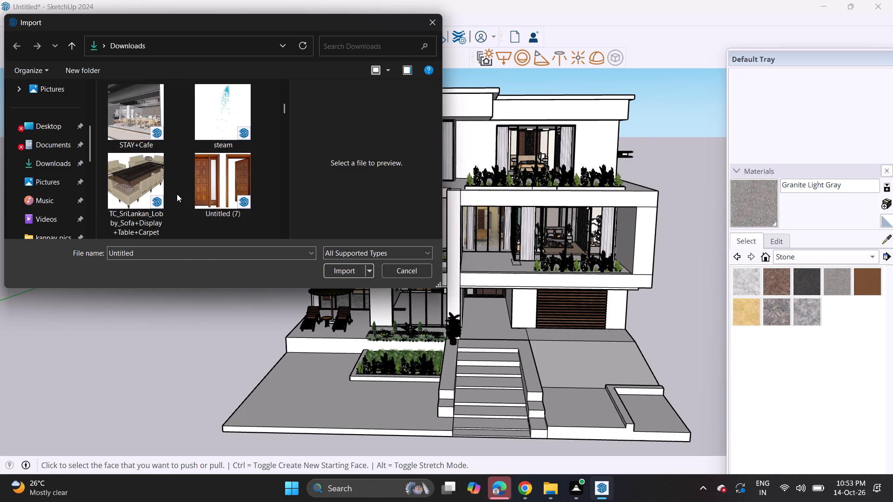
scroll(177, 194, "down", 4)
scroll(177, 194, "down", 20)
scroll(177, 194, "down", 11)
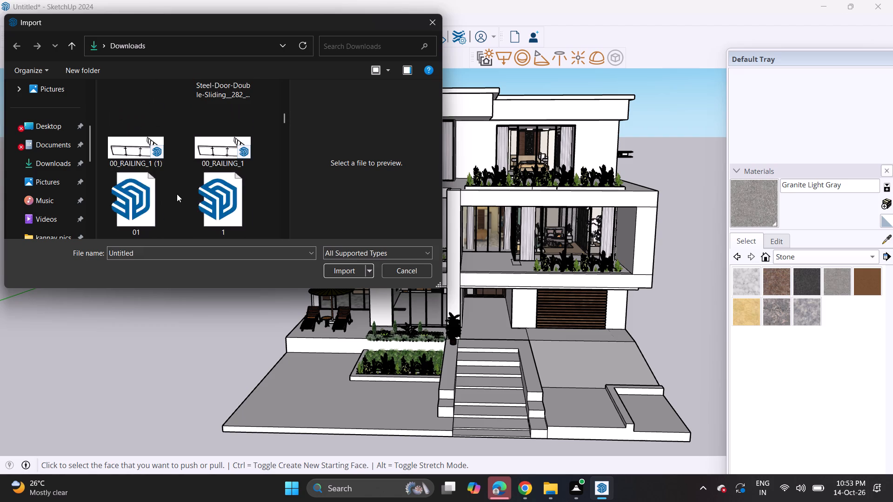
scroll(177, 194, "down", 5)
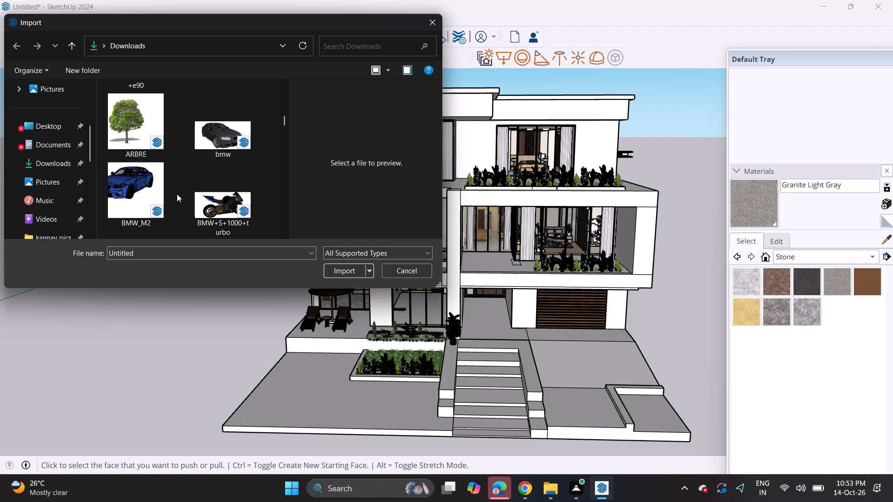
scroll(177, 194, "down", 20)
scroll(177, 194, "down", 19)
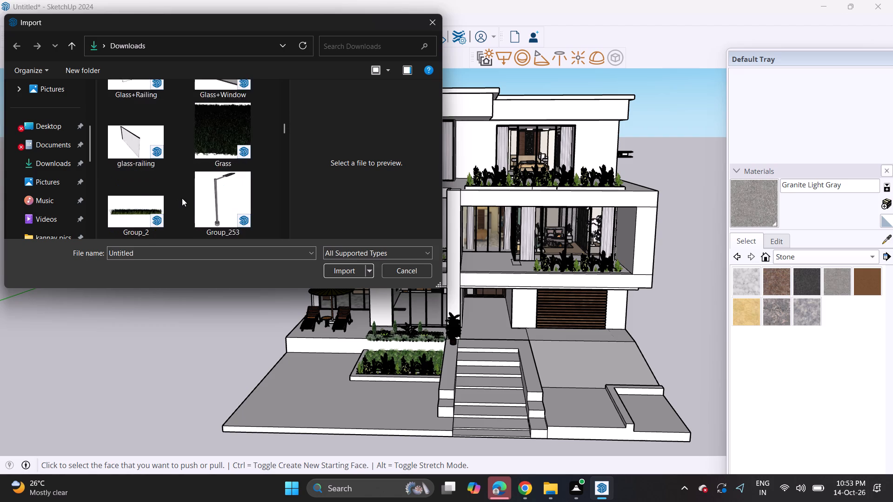
scroll(182, 198, "down", 18)
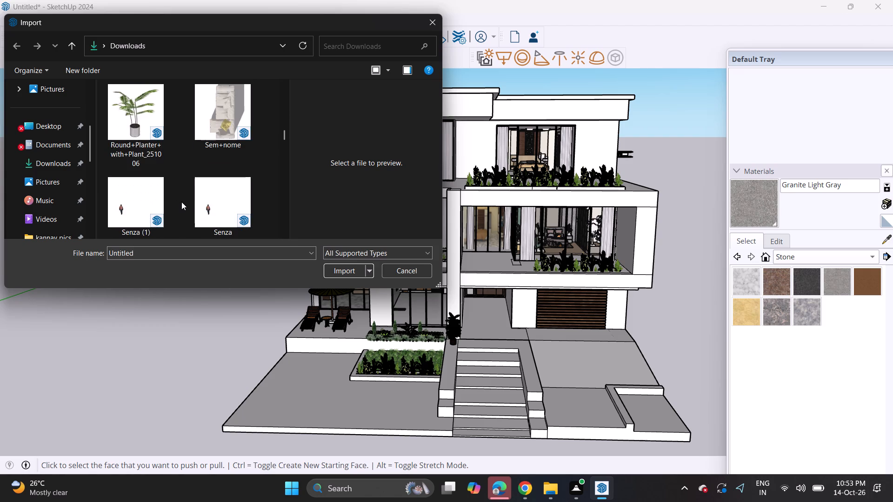
scroll(181, 202, "down", 18)
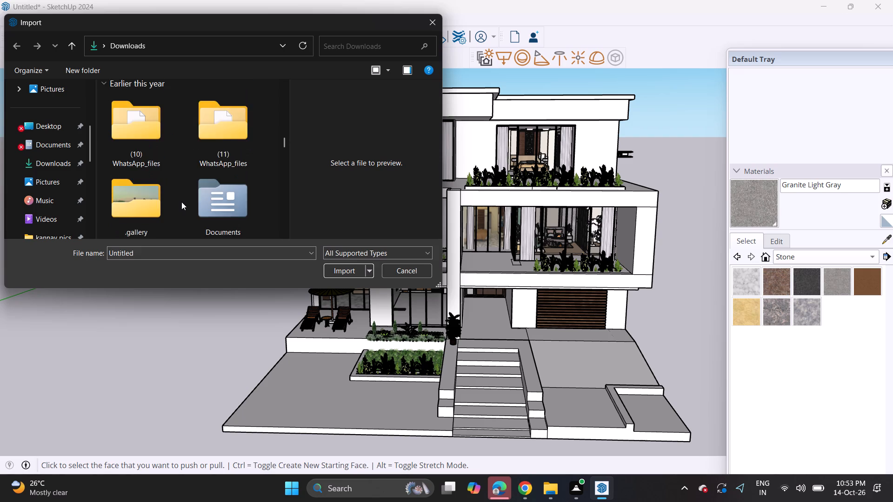
scroll(181, 202, "down", 8)
scroll(181, 202, "up", 19)
scroll(181, 202, "up", 14)
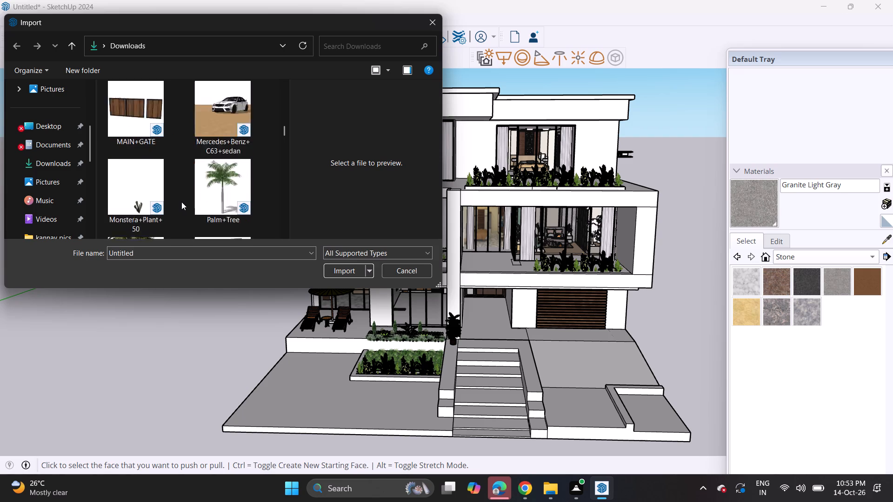
scroll(181, 202, "up", 3)
scroll(181, 202, "down", 3)
scroll(181, 202, "up", 1)
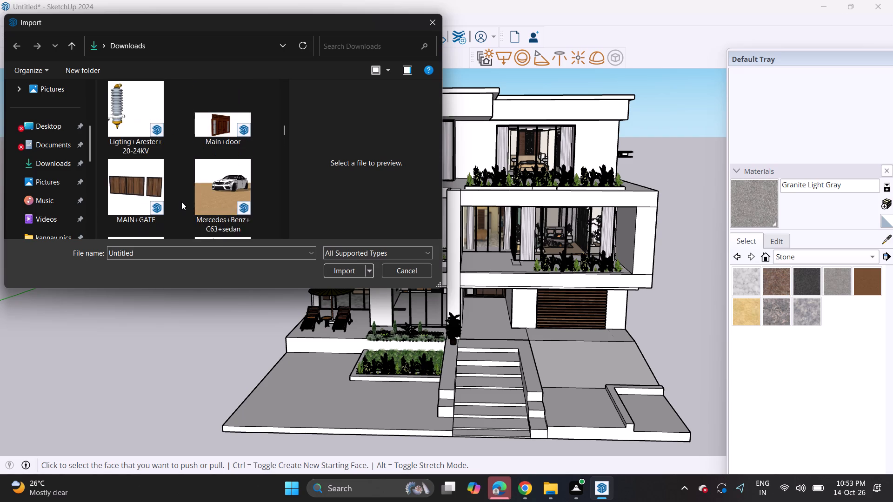
scroll(181, 202, "up", 7)
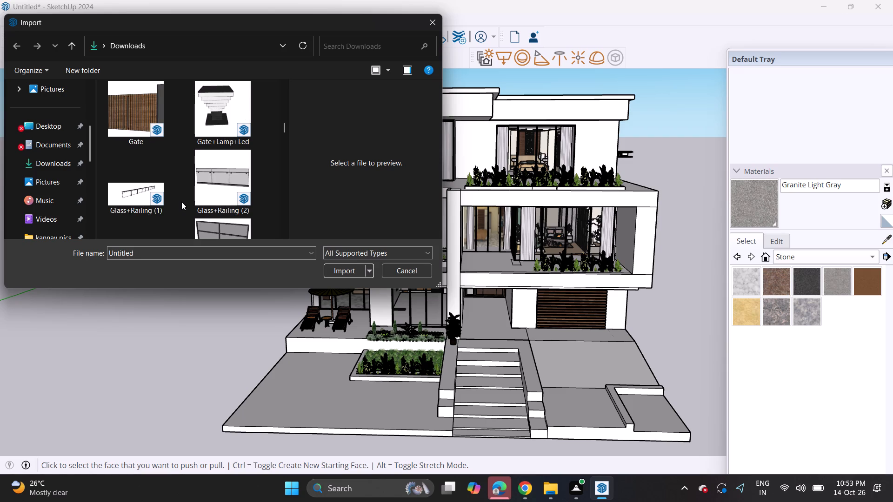
left_click(219, 178)
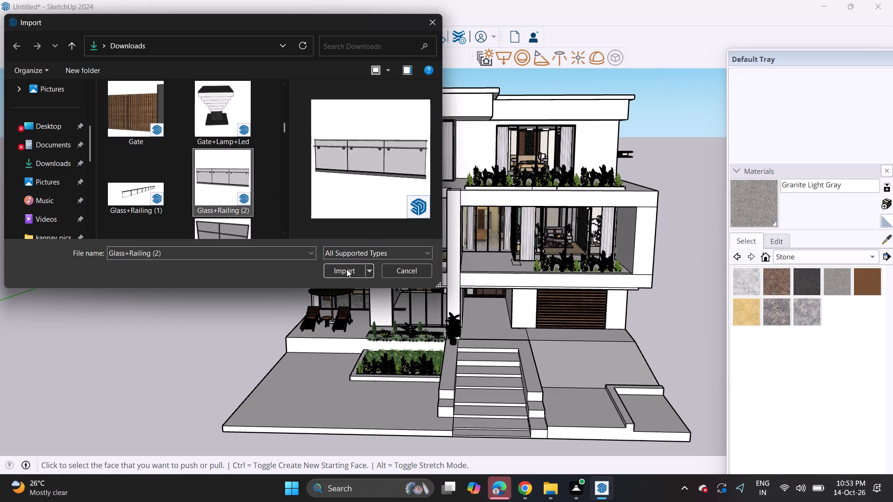
left_click(347, 269)
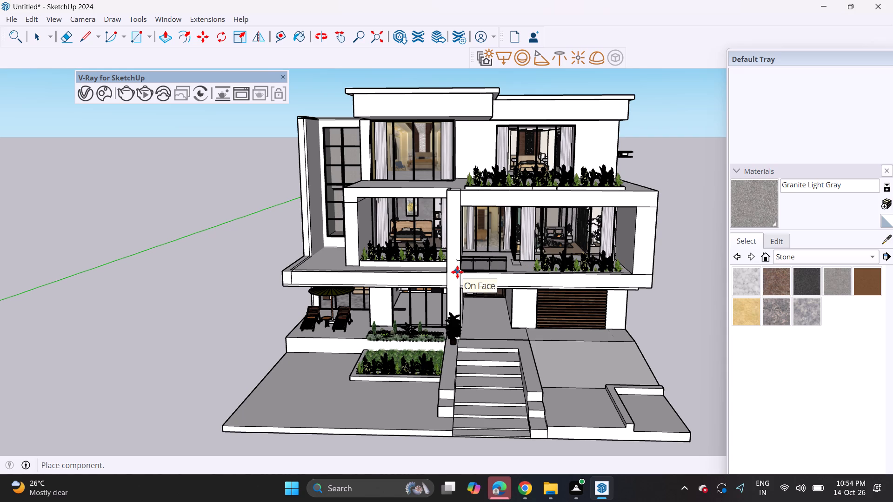
Place the glass railing on the front edge of the middle-floor balcony above the garage, snug against the central column.
scroll(463, 272, "up", 4)
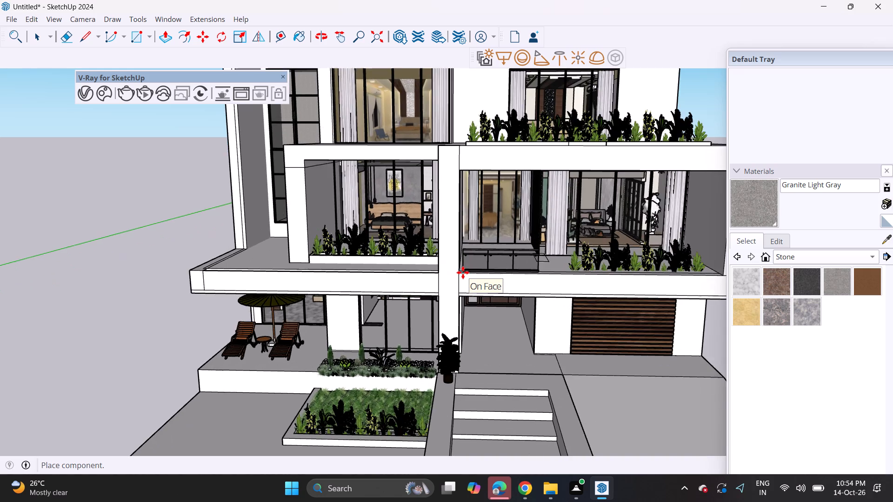
scroll(463, 272, "up", 14)
scroll(455, 272, "up", 14)
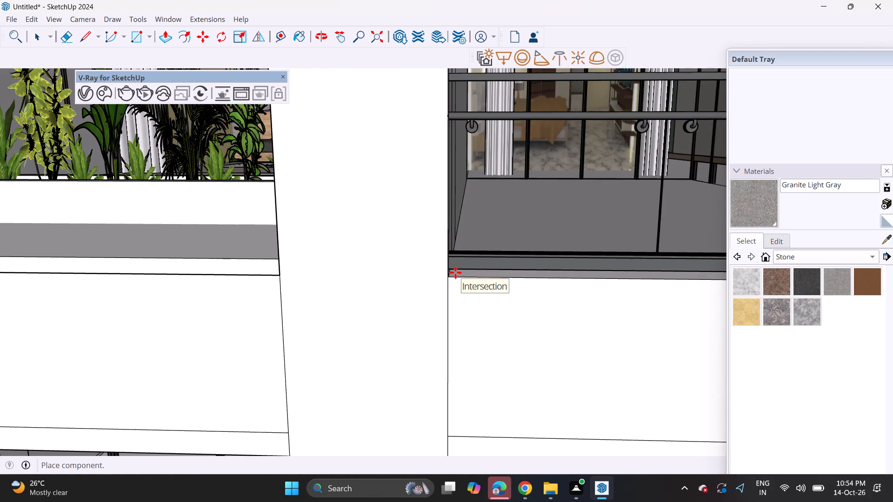
left_click(456, 275)
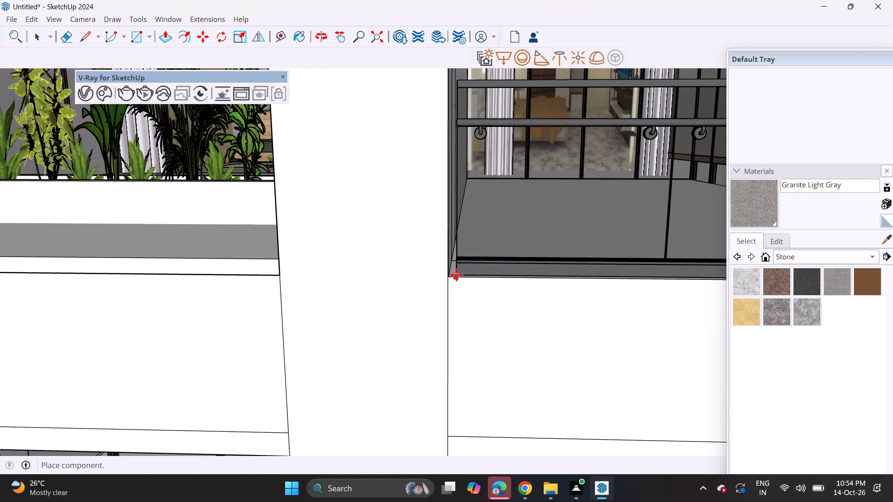
left_click(455, 278)
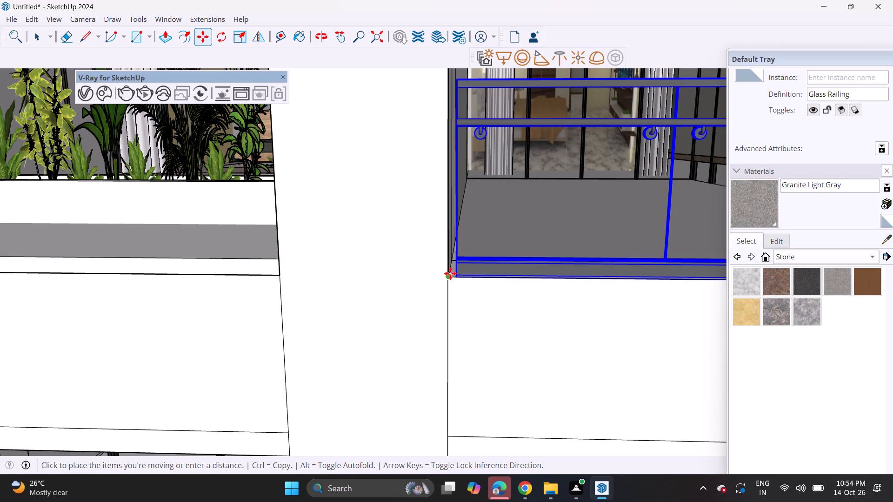
left_click(440, 272)
Scale the glass railing up uniformly from its column-side corner so it spans about half of the balcony opening.
scroll(440, 272, "down", 6)
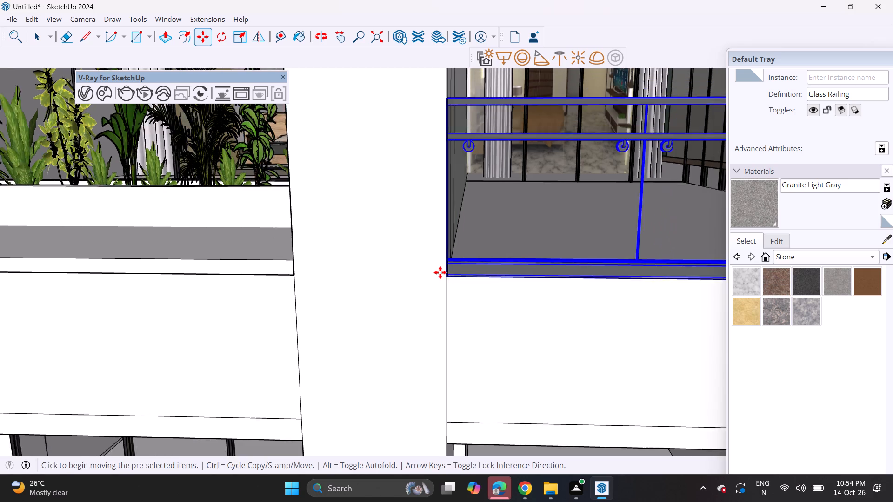
scroll(440, 272, "down", 19)
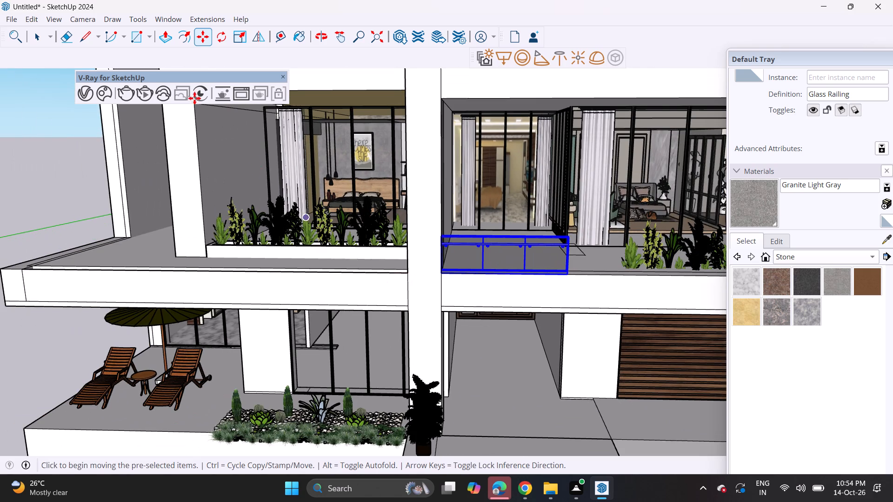
left_click(241, 33)
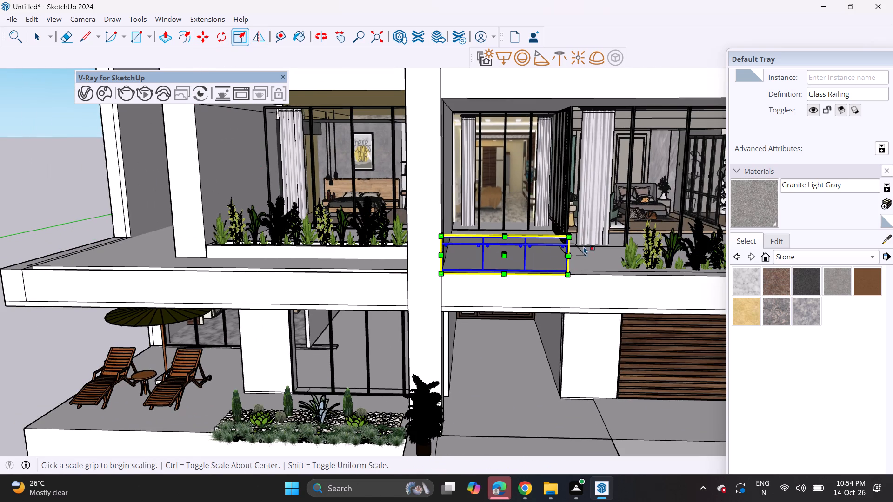
left_click(569, 239)
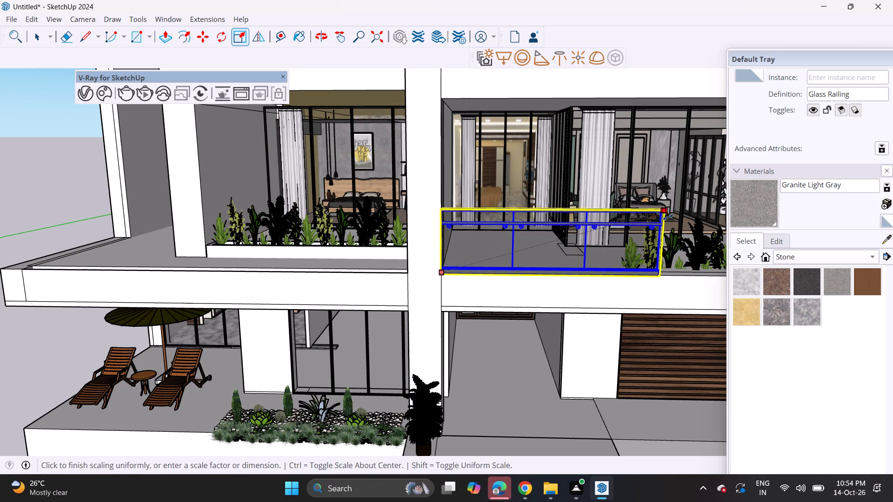
left_click(680, 226)
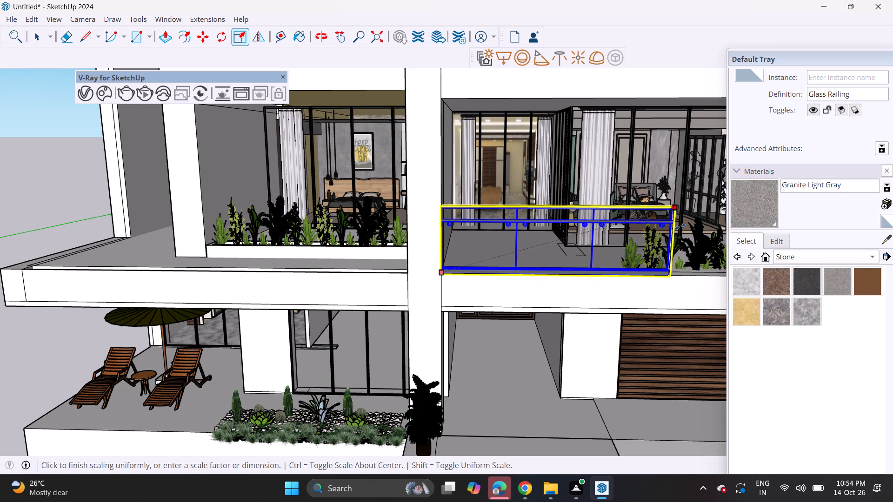
Copy the glass railing along the balcony's front edge so the copy starts where the first one ends, and deselect it.
scroll(619, 240, "down", 5)
middle_click_drag(616, 237, 251, 268, "shift")
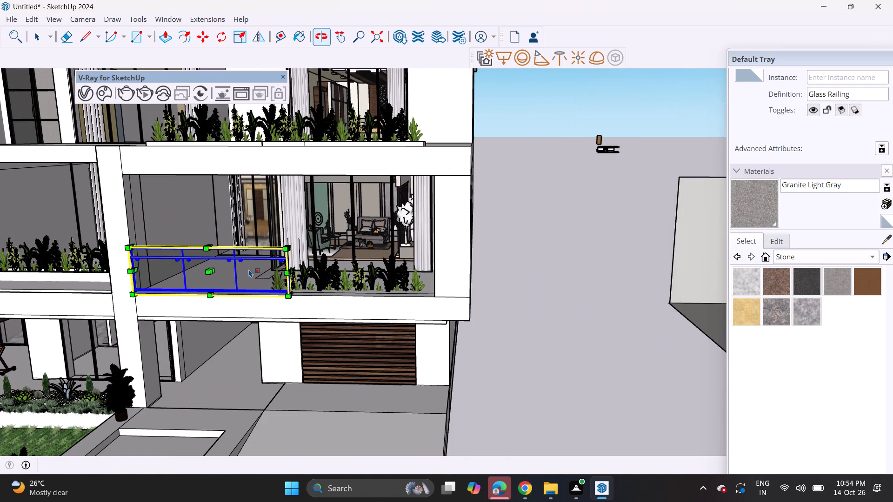
key("m")
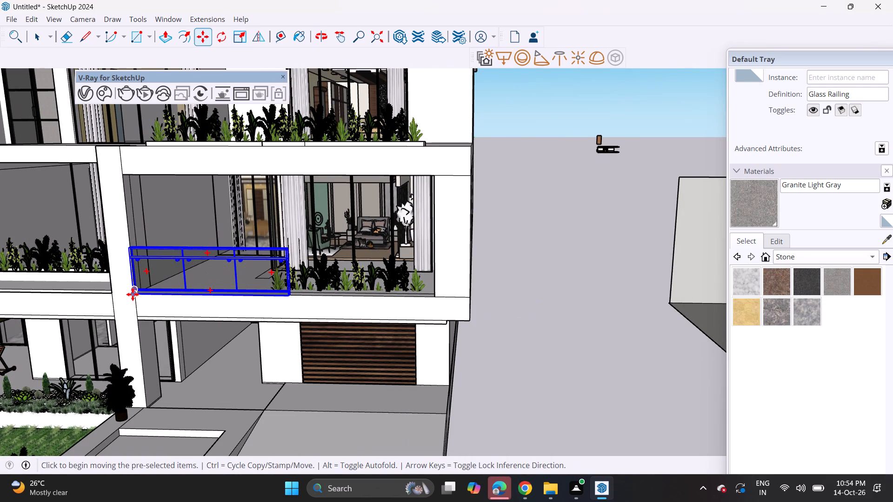
left_click(133, 294)
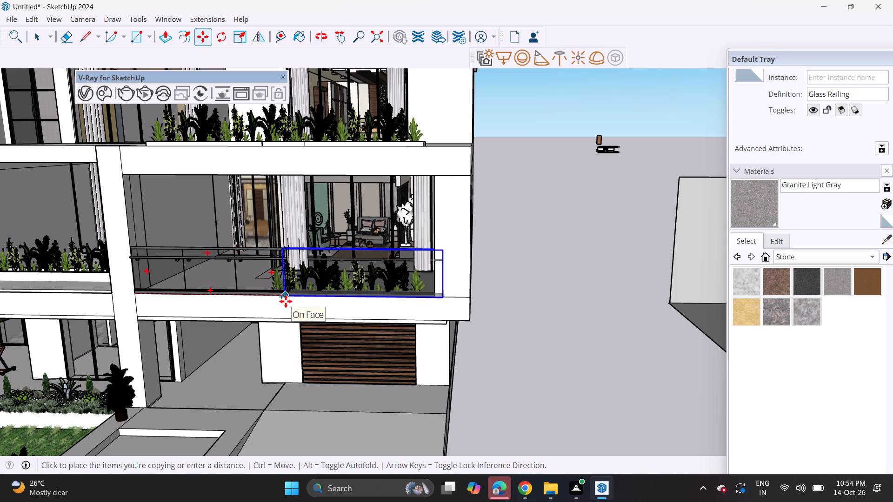
scroll(286, 301, "up", 20)
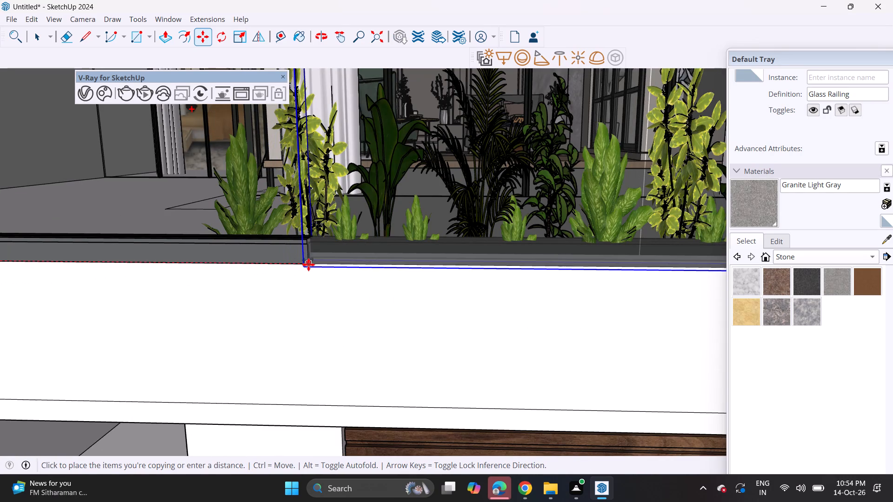
left_click(308, 264)
scroll(303, 263, "down", 11)
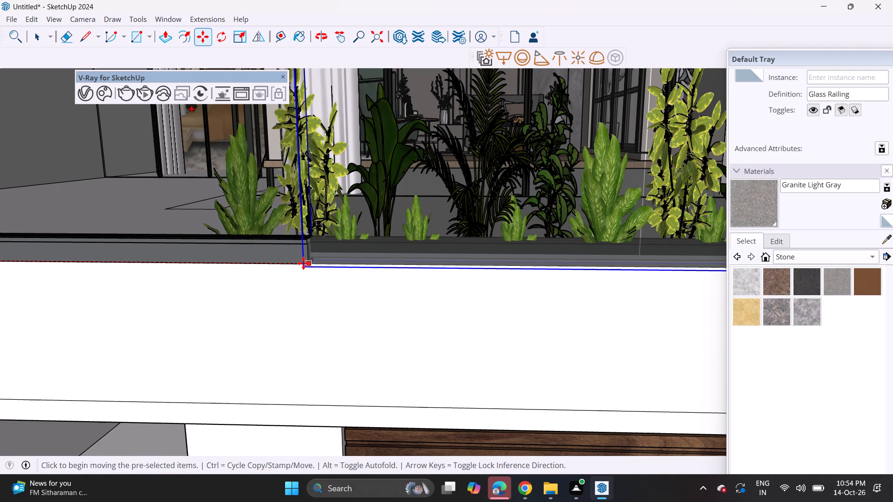
scroll(271, 235, "down", 20)
scroll(271, 235, "down", 2)
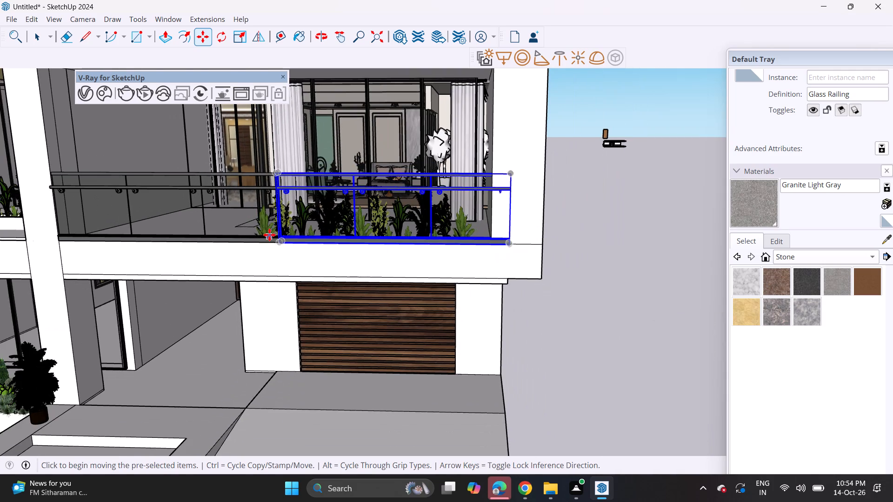
scroll(269, 235, "down", 4)
key("space")
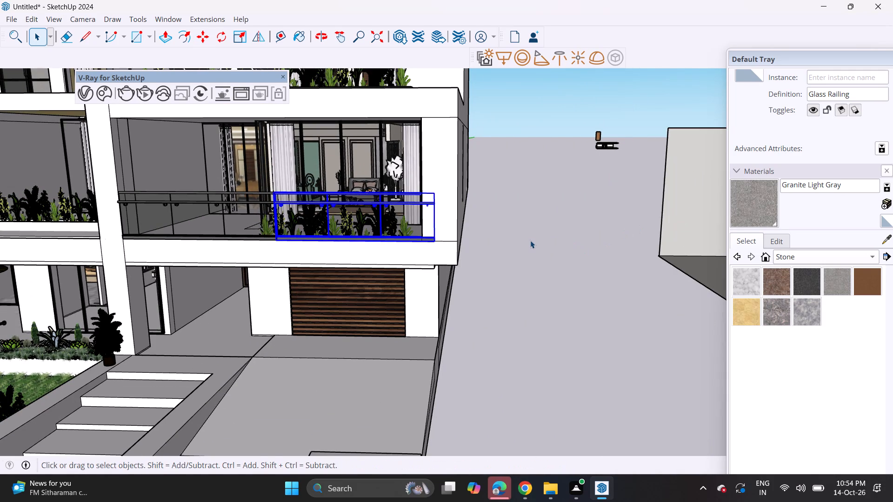
left_click(530, 240)
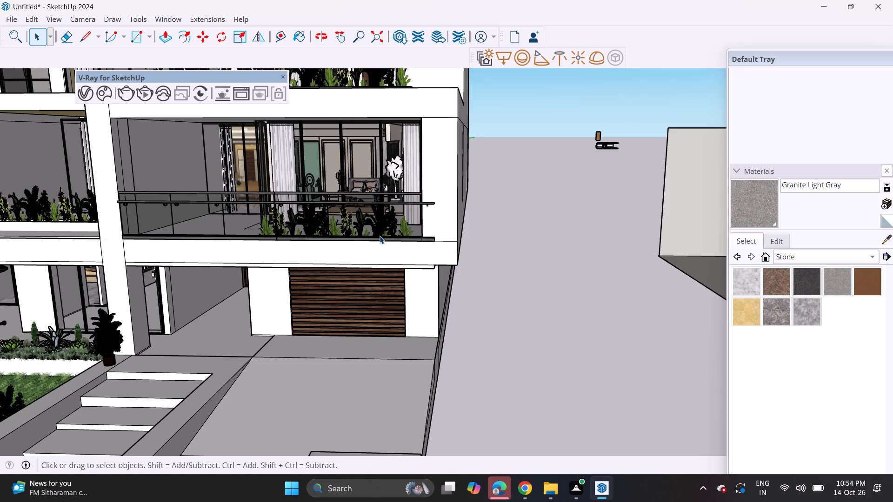
Move the copied glass railing slightly inward along the green axis from its outer bottom corner at the end pillar.
middle_click_drag(380, 235, 439, 344)
scroll(426, 314, "up", 5)
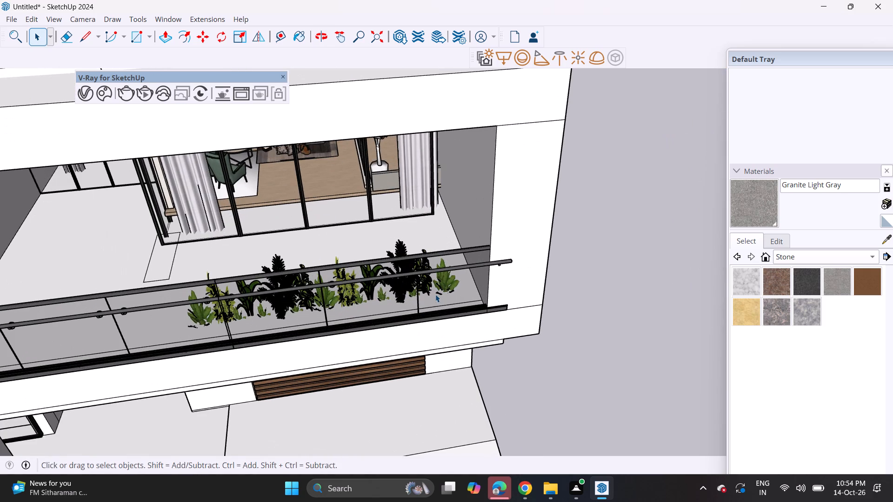
left_click(435, 302)
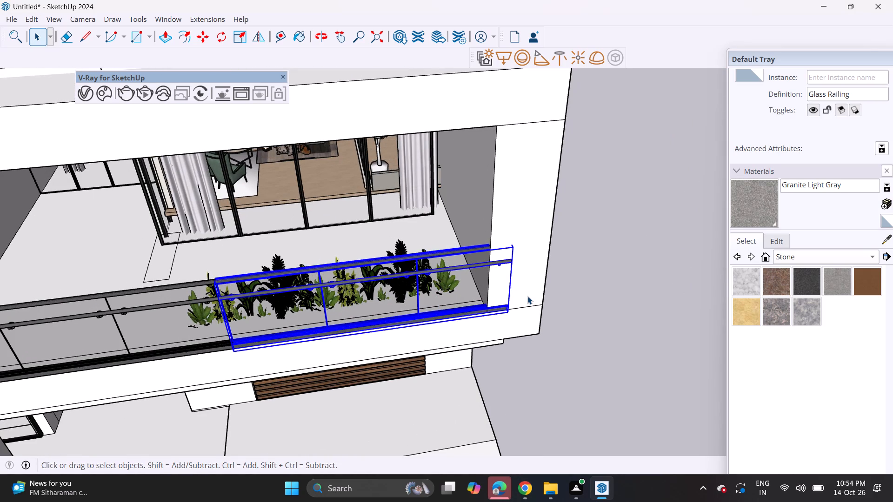
key("m")
left_click(506, 317)
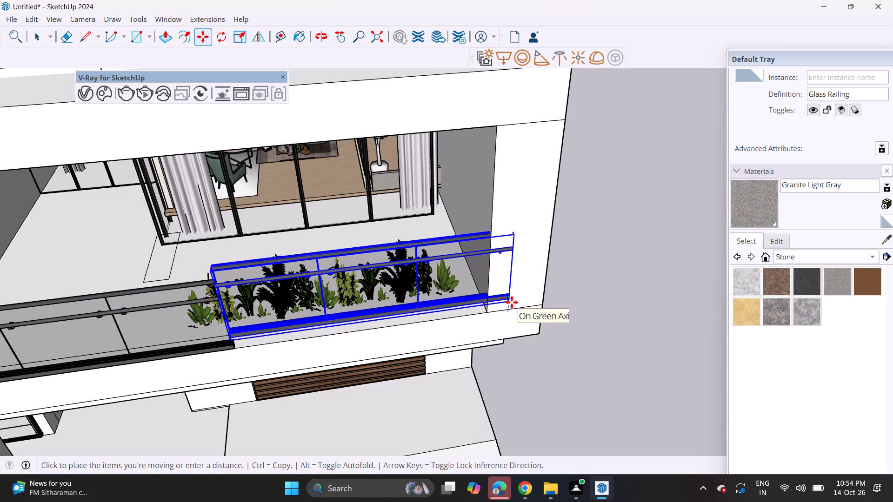
left_click(513, 305)
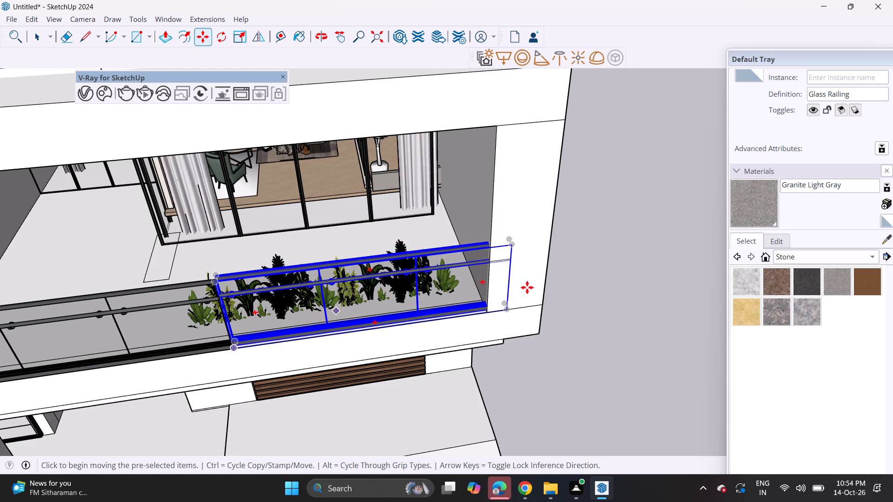
Move the column-side glass railing slightly inward from its lower outer corner to line up with the copied railing, and deselect it.
key("space")
left_click(605, 281)
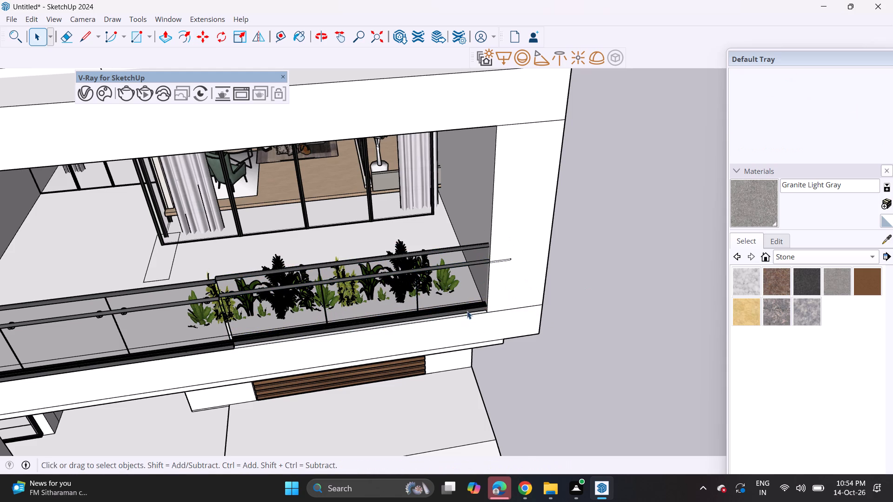
left_click(212, 337)
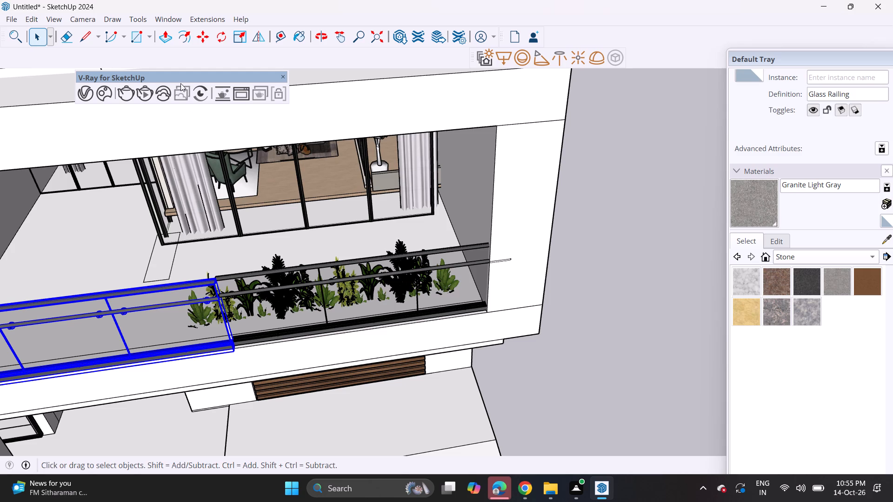
left_click(200, 41)
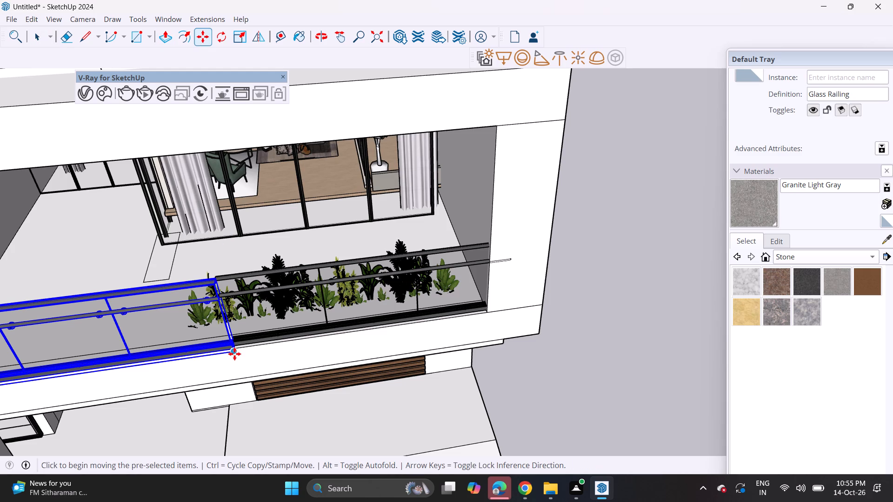
left_click(234, 354)
left_click(234, 350)
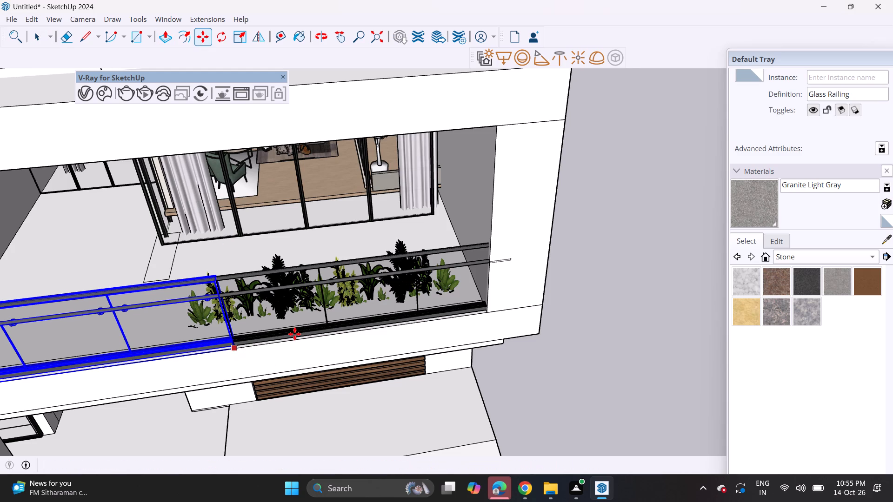
scroll(337, 335, "down", 4)
scroll(400, 358, "down", 4)
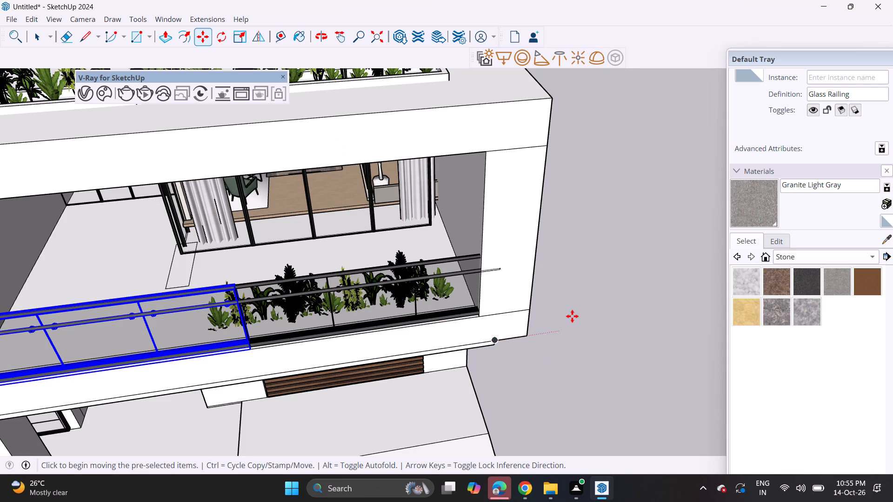
key("space")
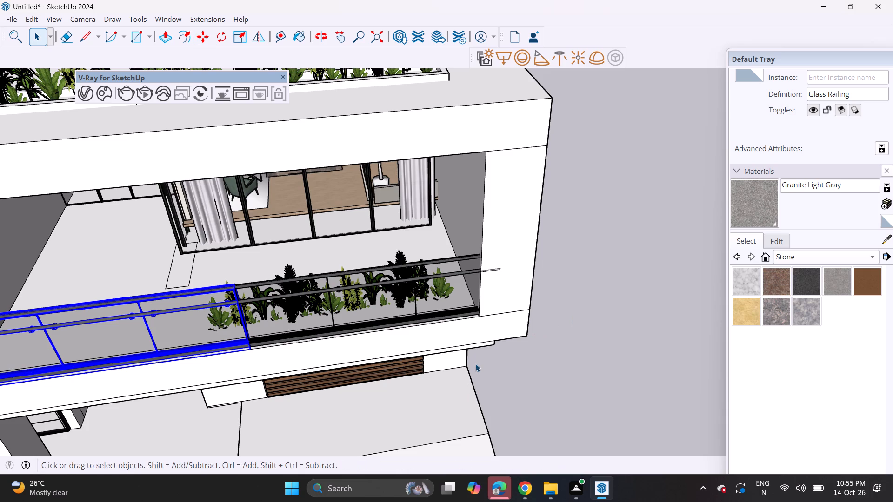
middle_click_drag(476, 363, 249, 266)
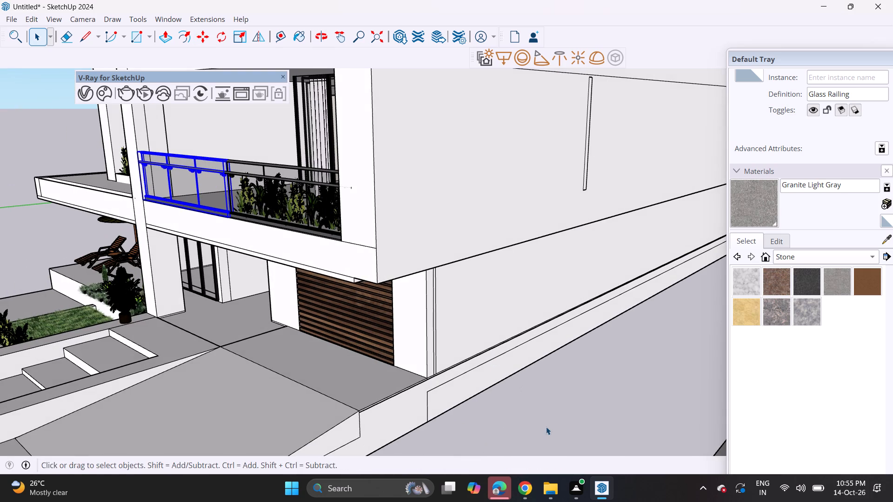
left_click(549, 431)
Paint the ground-floor terrace and entrance floor and the strip in front of the garage door with the Tile Grey material.
scroll(180, 258, "down", 5)
middle_click_drag(180, 258, 272, 255)
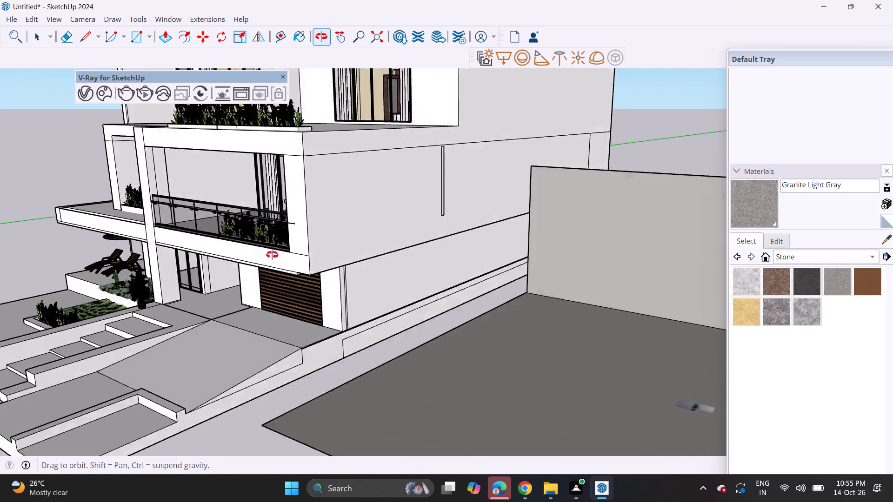
middle_click_drag(272, 255, 424, 265)
middle_click_drag(407, 262, 365, 259)
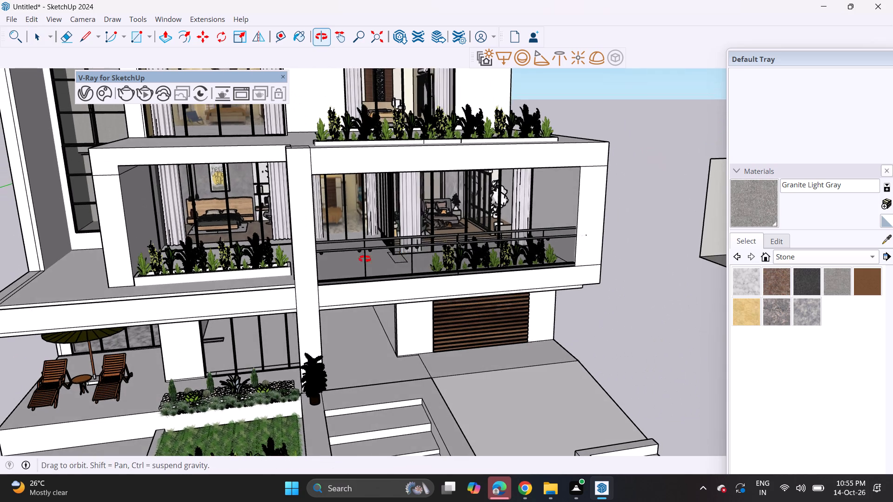
middle_click_drag(365, 259, 351, 262)
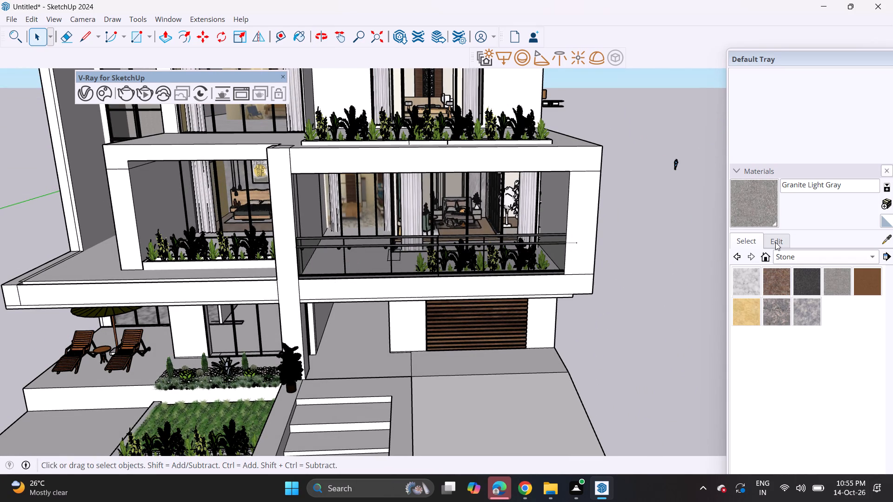
left_click(782, 264)
left_click(786, 258)
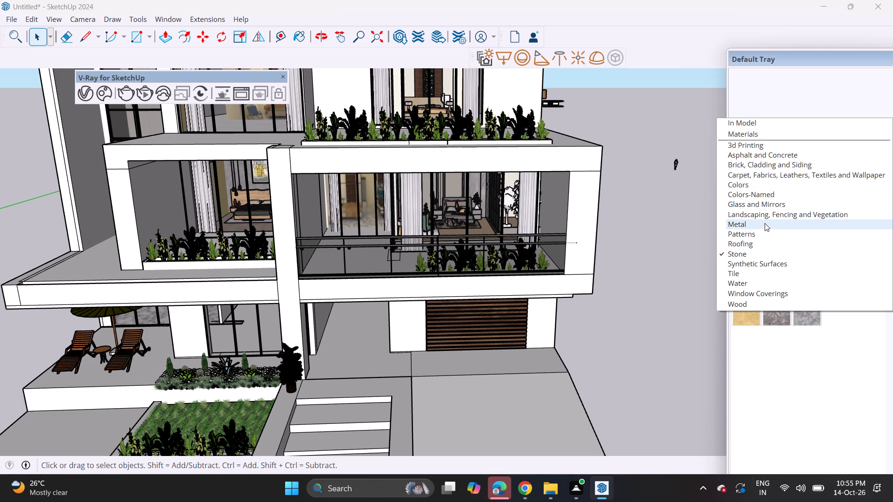
left_click(761, 272)
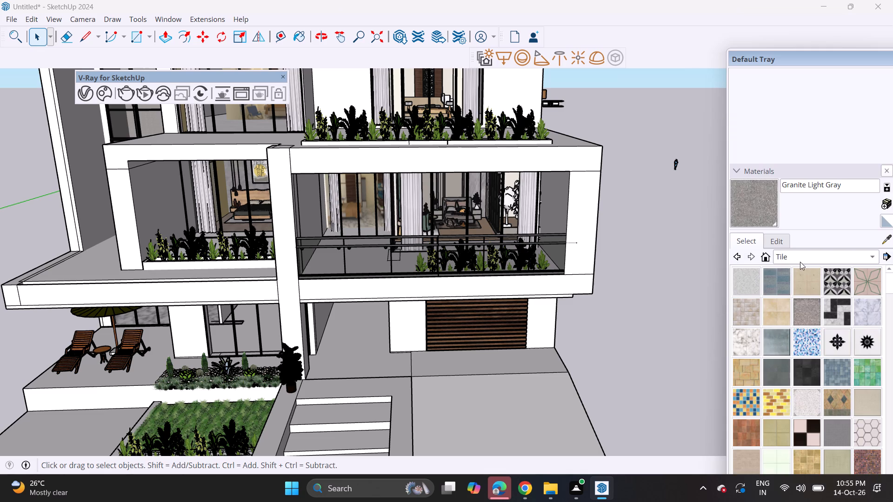
scroll(804, 329, "down", 3)
left_click(840, 368)
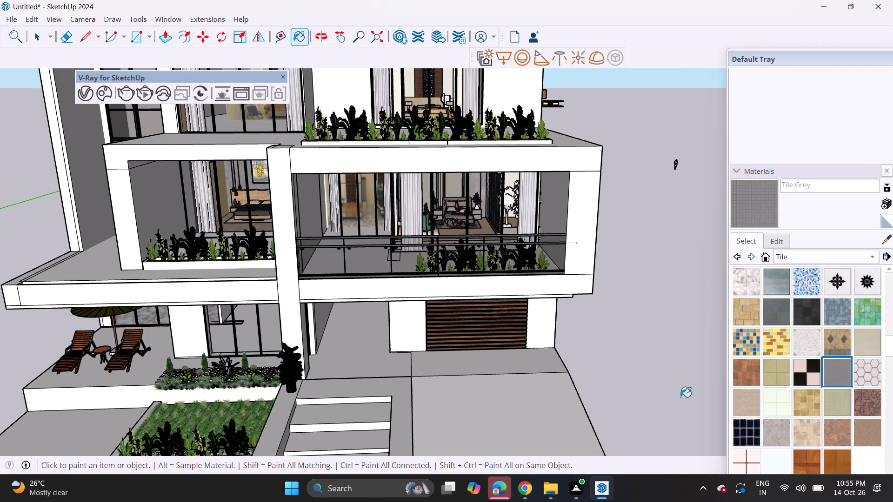
left_click(147, 374)
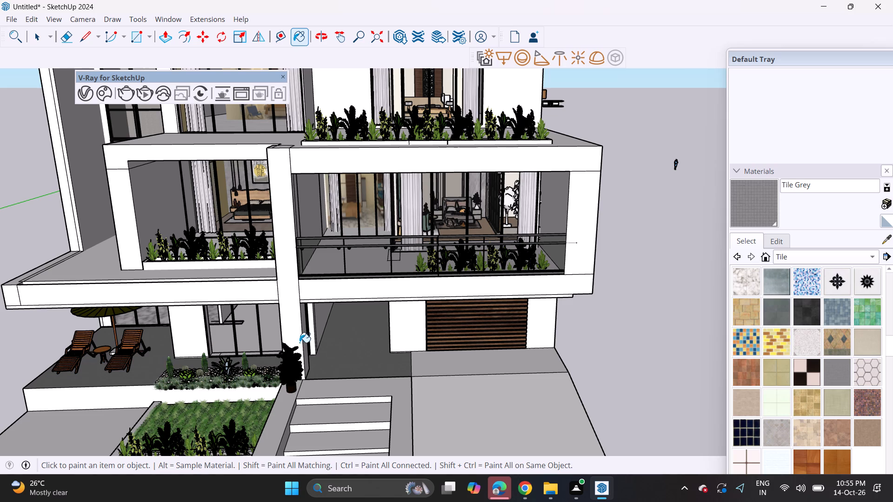
left_click(431, 363)
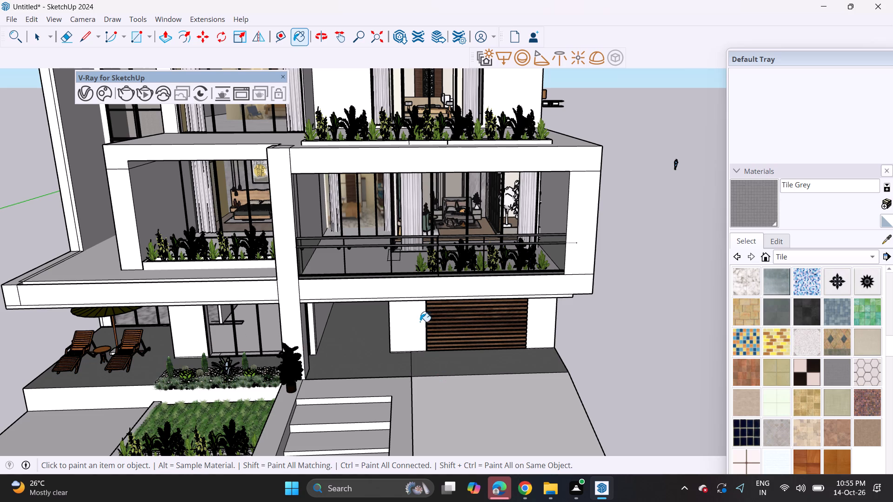
Set the Tile Grey material's texture width to 500, keeping its proportions.
left_click(773, 240)
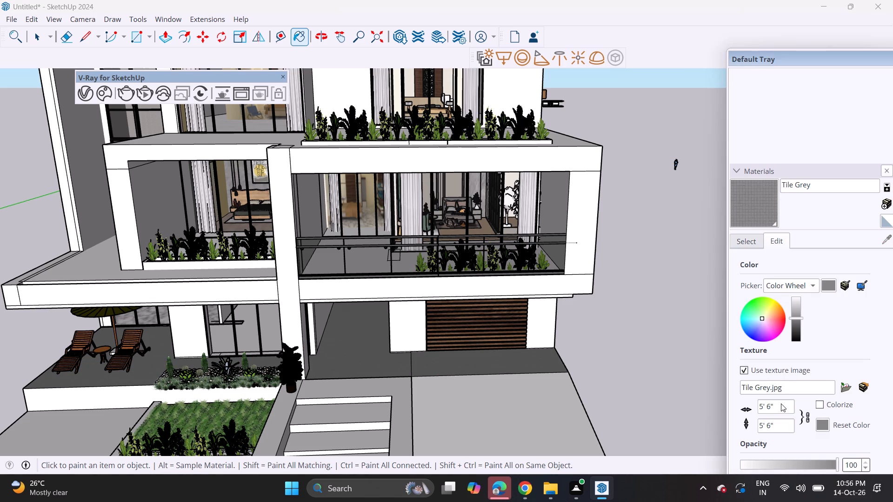
left_click(781, 403)
key("BackSpace")
key("BackSpace")
key("BackSpace")
key("BackSpace")
key("BackSpace")
key("BackSpace")
key("BackSpace")
key("BackSpace")
key("BackSpace")
key("BackSpace")
key("BackSpace")
key("BackSpace")
key("BackSpace")
type("500")
key("space")
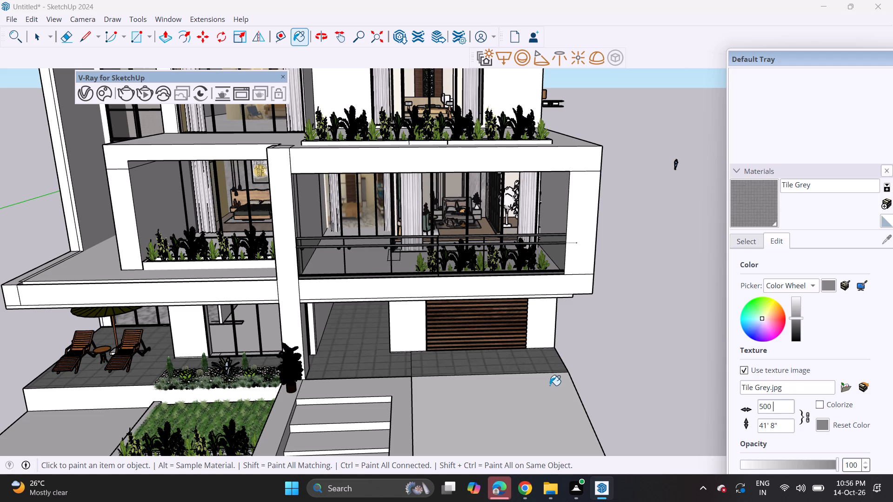
Paint the upper and lower sections of the driveway with the Marble Carrara Gold Floor Tile material.
scroll(465, 391, "down", 7)
middle_click_drag(462, 418, 461, 422)
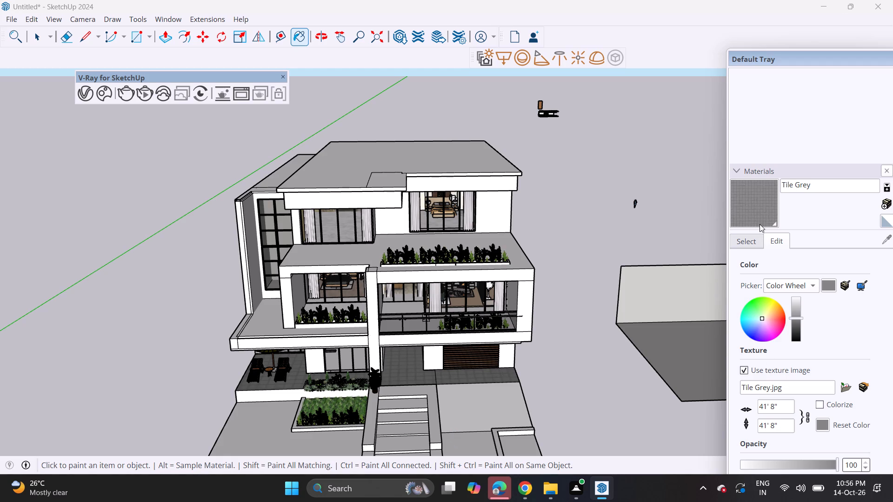
left_click(749, 237)
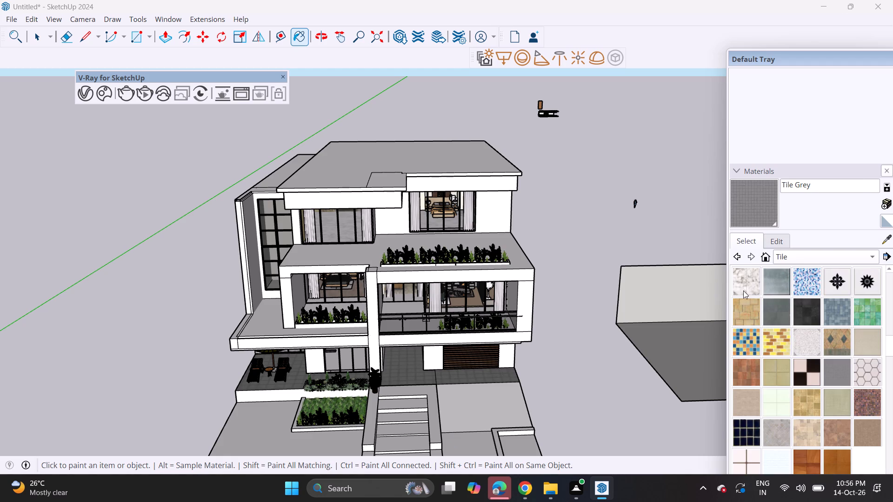
left_click(743, 291)
left_click(459, 427)
left_click(462, 445)
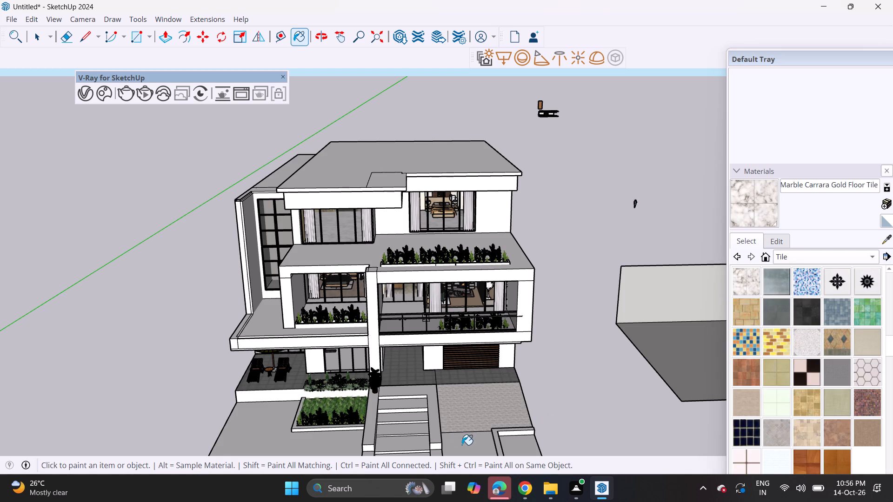
Set the Marble Carrara Gold Floor Tile texture width to 500, keeping its proportions.
scroll(470, 430, "down", 3)
middle_click_drag(472, 429, 484, 366)
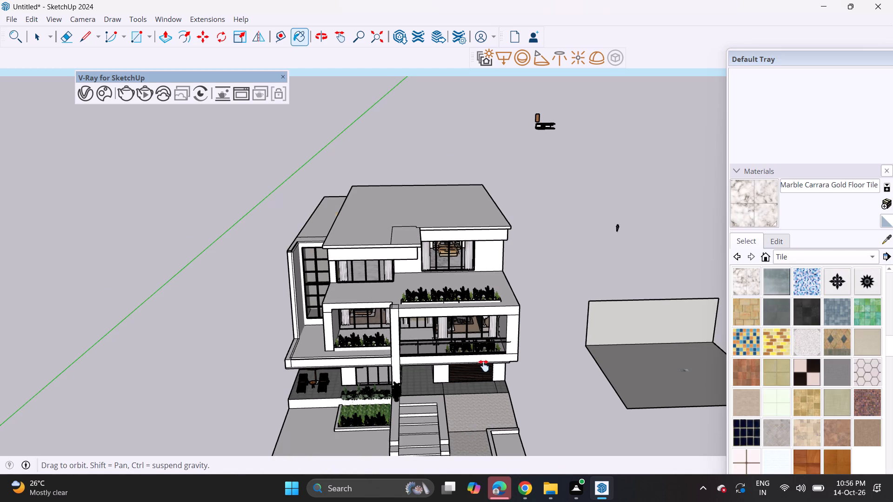
middle_click_drag(484, 366, 500, 308)
middle_click_drag(501, 307, 500, 366)
scroll(500, 361, "up", 14)
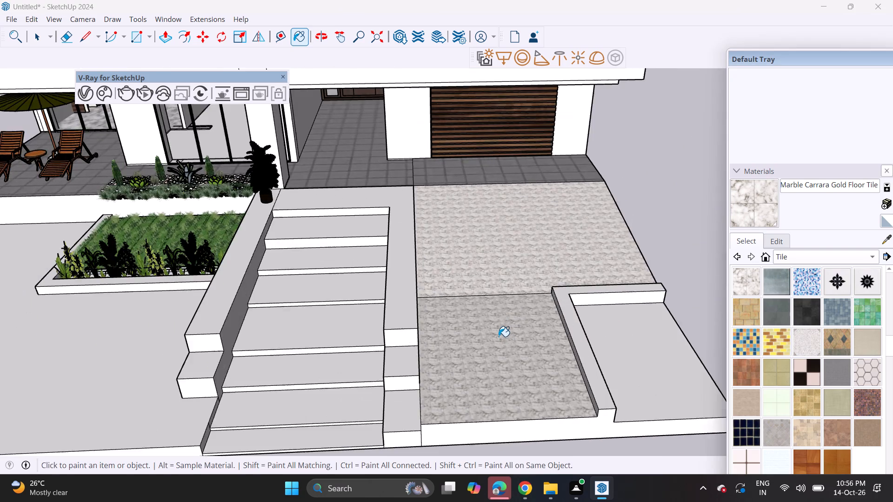
scroll(499, 337, "up", 10)
scroll(499, 337, "down", 4)
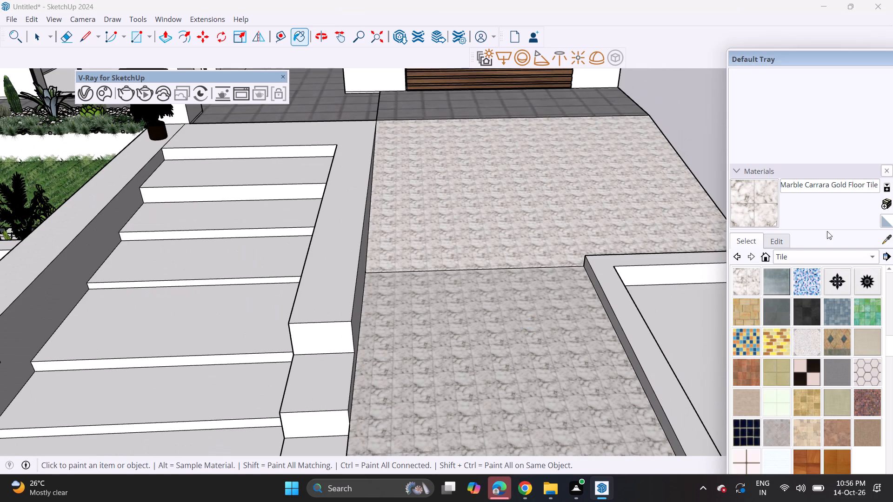
left_click(771, 247)
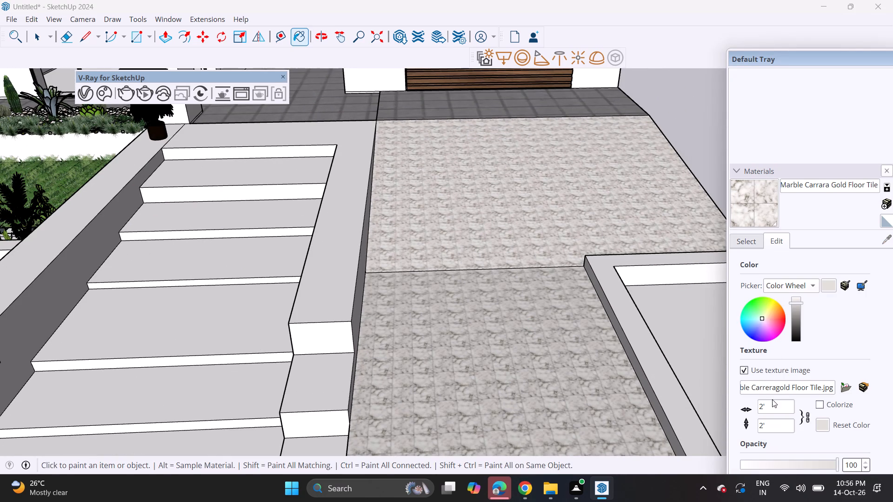
left_click(772, 408)
key("BackSpace")
key("BackSpace")
key("BackSpace")
key("BackSpace")
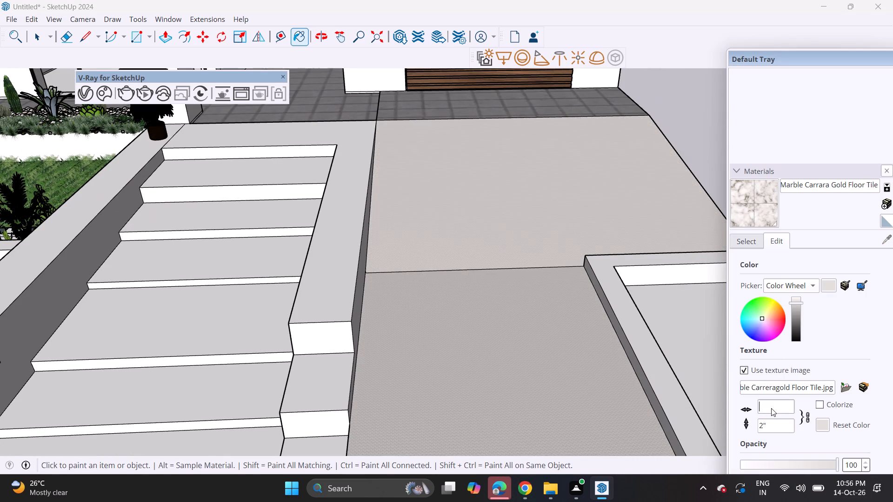
type("500")
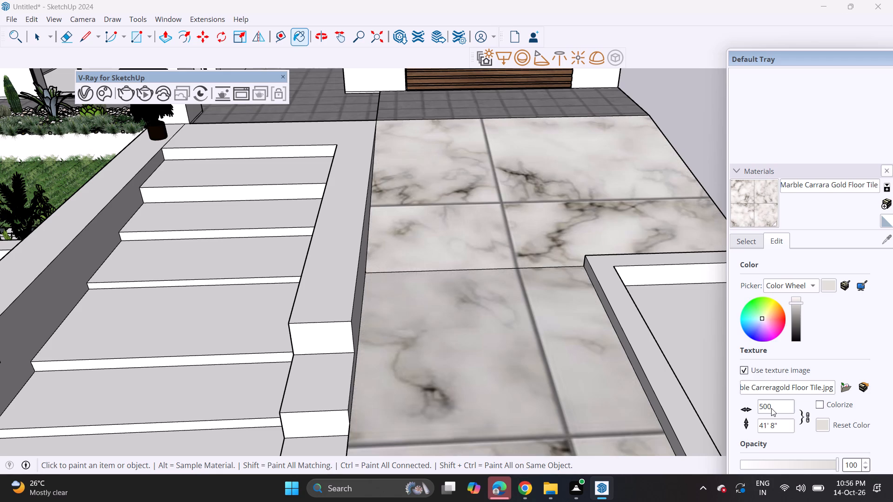
scroll(535, 397, "down", 10)
scroll(730, 366, "down", 3)
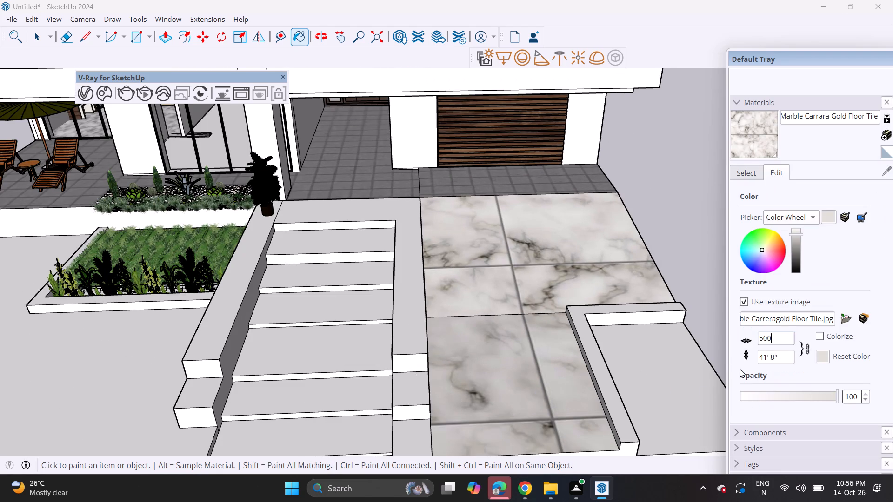
Shift the Marble Carrara Gold Floor Tile material's colour slightly to a cooler, near-neutral grey-white tone.
left_click(799, 231)
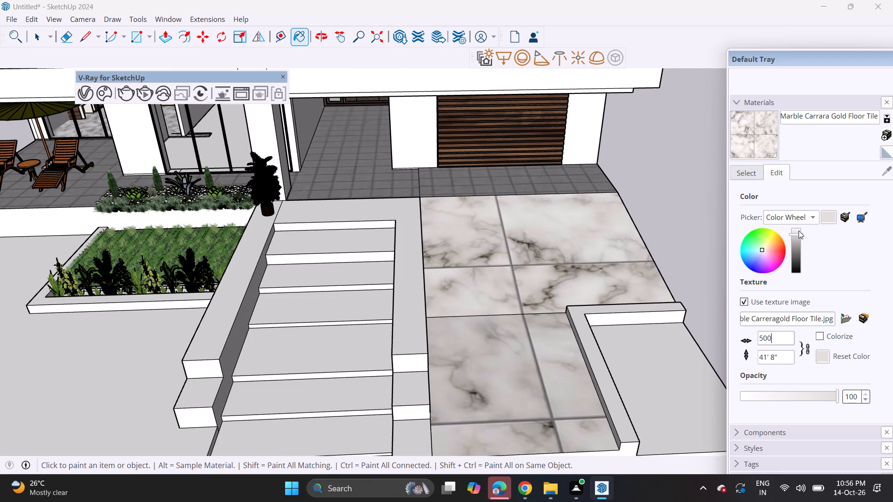
left_click(798, 233)
left_click(755, 167)
left_click(778, 169)
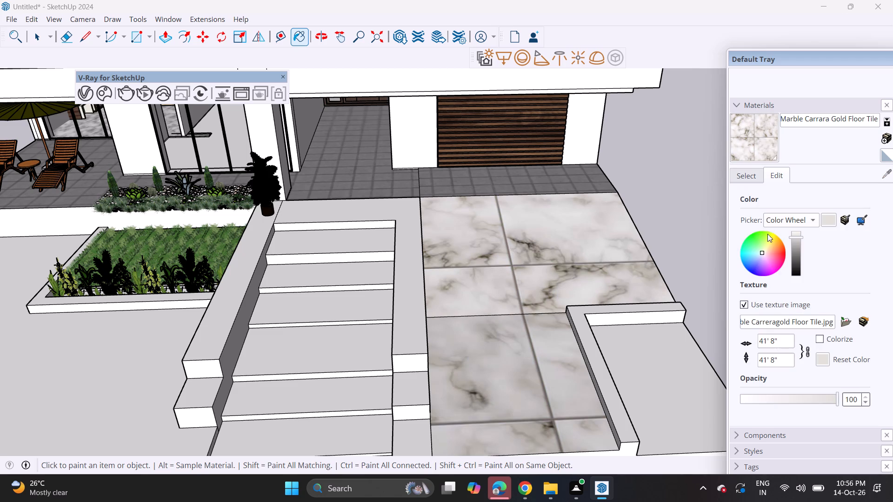
left_click(763, 253)
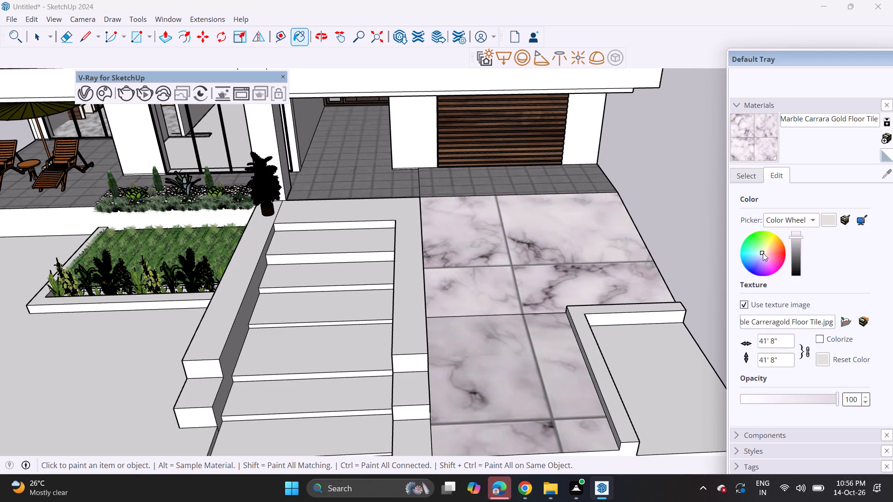
left_click(764, 253)
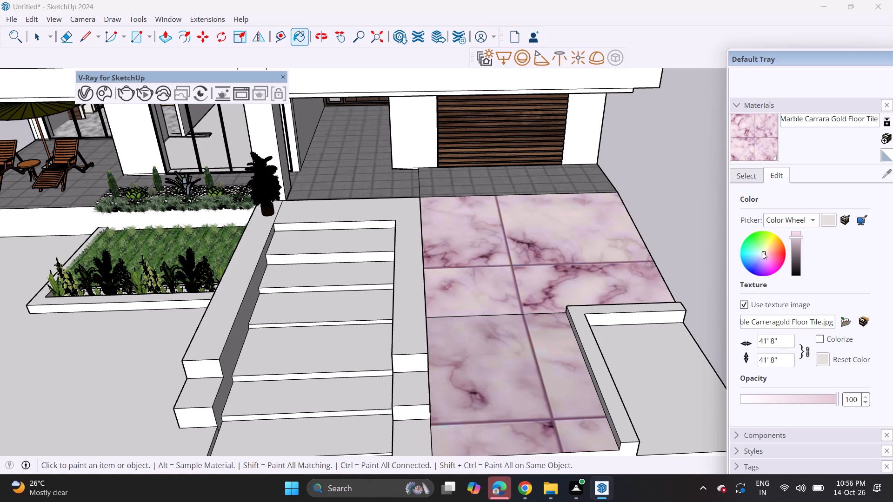
left_click(762, 251)
left_click(762, 253)
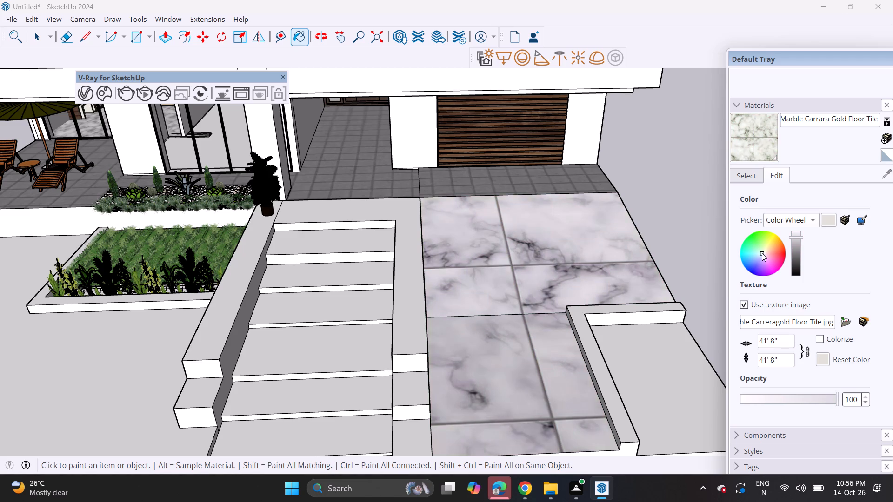
Paint the front courtyard ground around the lawn planter with the Marble Carrara Gold Floor Tile material.
scroll(483, 338, "down", 8)
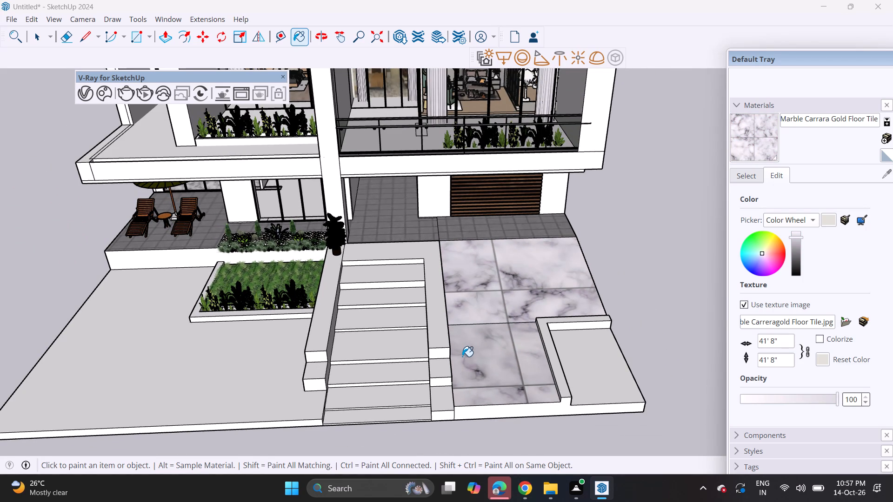
scroll(462, 357, "down", 4)
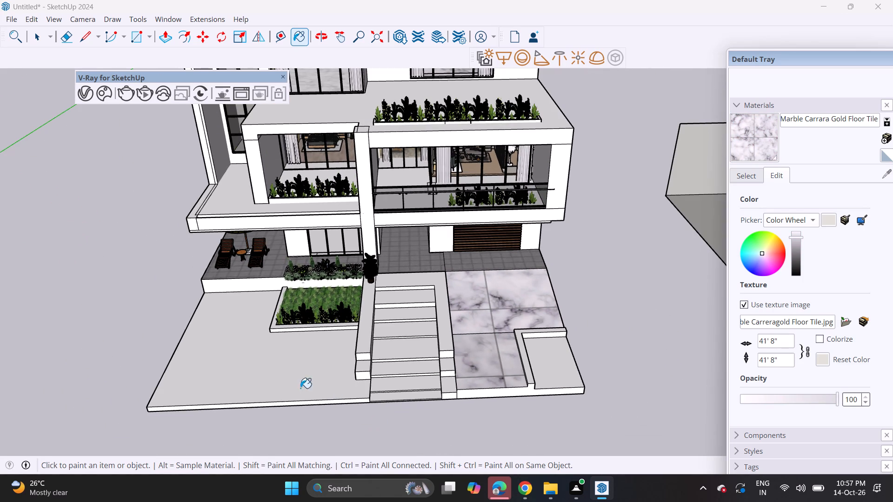
left_click(300, 388)
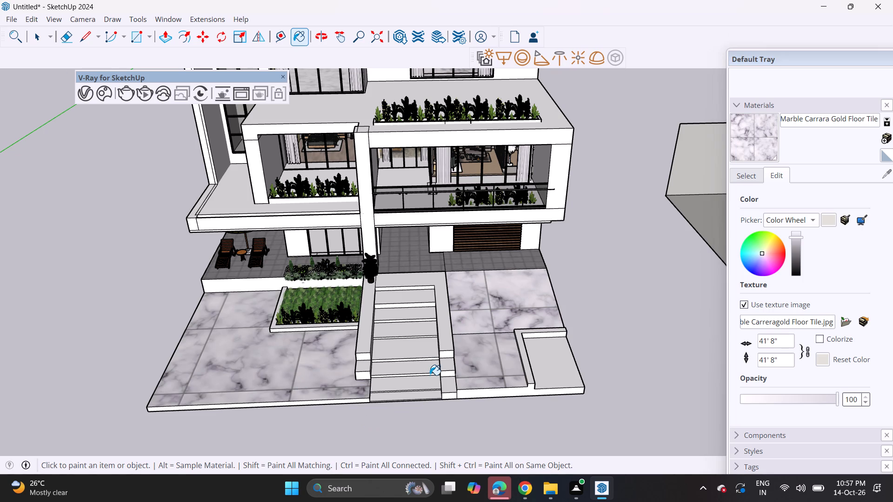
Paint the entrance stair treads, the top landing, and the entrance and terrace floor with the Marble Carrara Gold Floor Tile material.
scroll(423, 395, "up", 4)
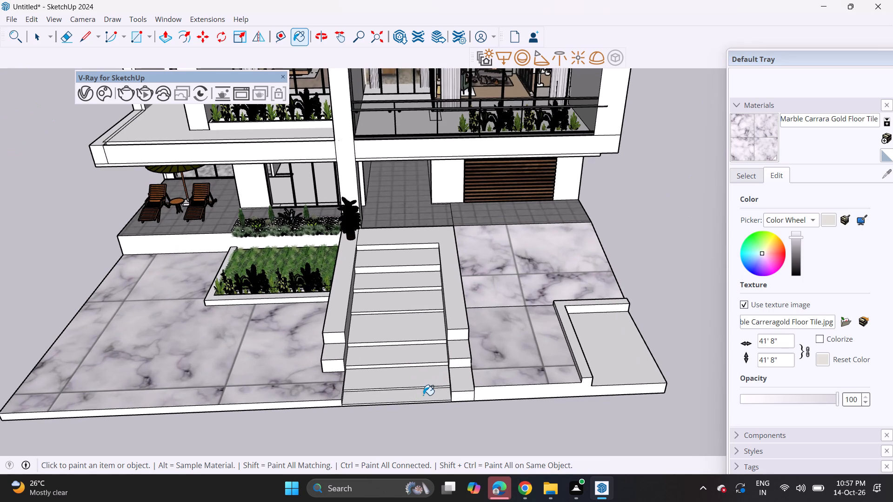
left_click(423, 395)
left_click(423, 389)
left_click(419, 375)
left_click(419, 349)
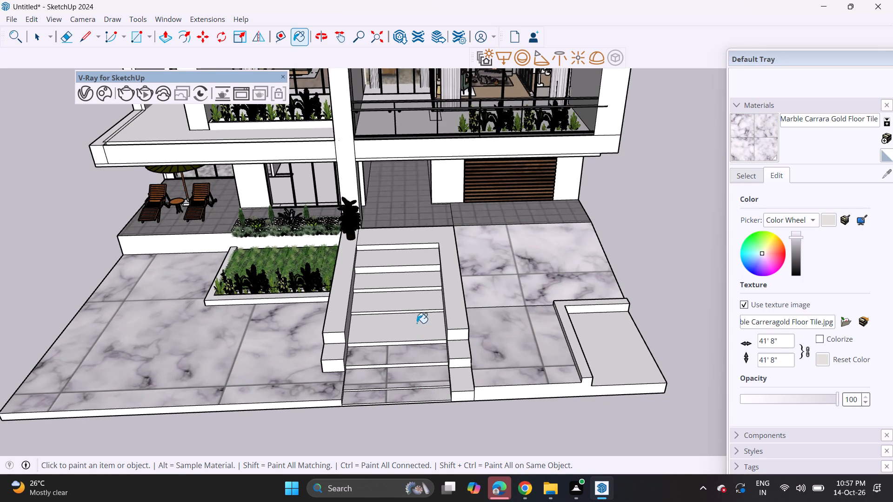
left_click(417, 339)
left_click(433, 297)
left_click(420, 282)
left_click(418, 248)
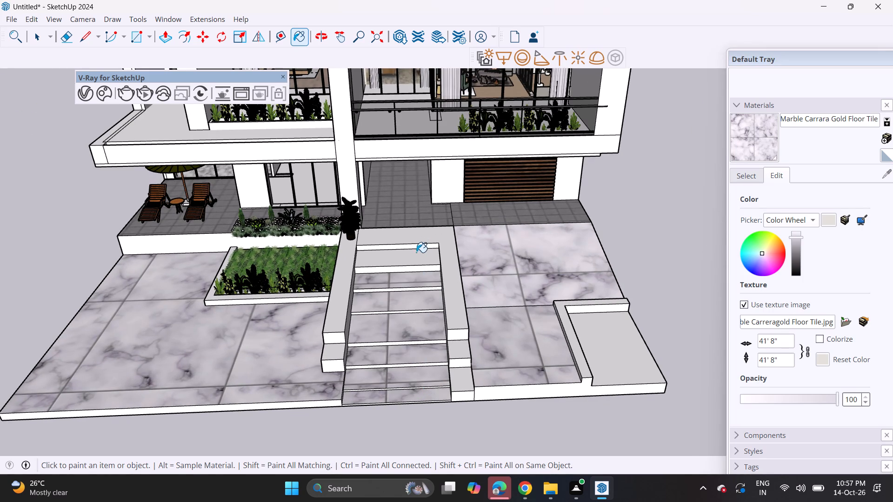
left_click(416, 252)
left_click(427, 225)
left_click(428, 233)
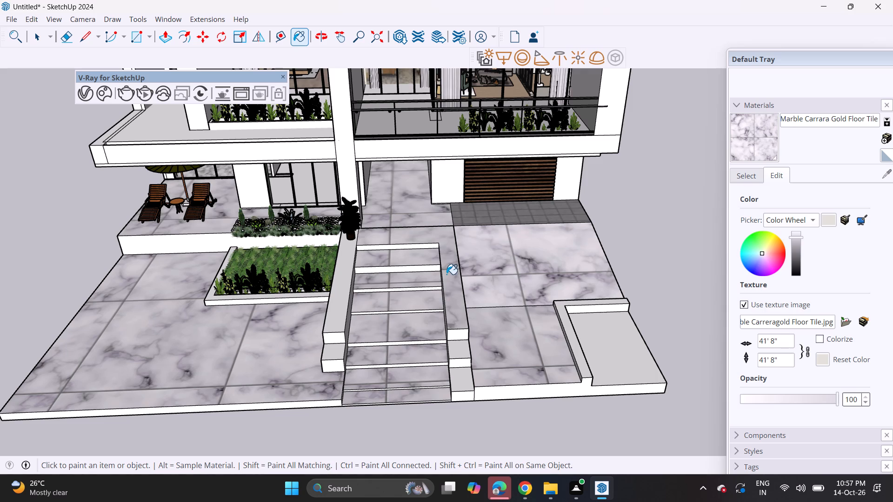
Paint the tops and stepped front faces of both stair side walls with the Marble Carrara Gold Floor Tile material.
left_click(457, 357)
left_click(455, 382)
left_click(460, 361)
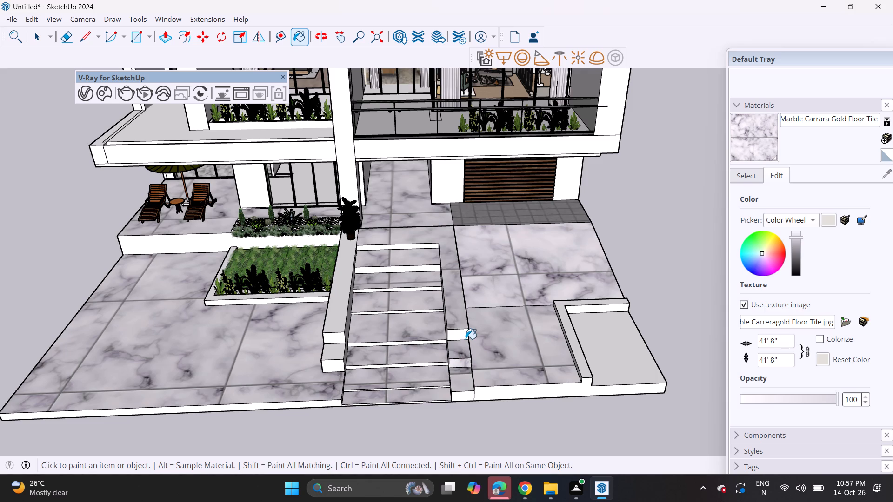
left_click(466, 339)
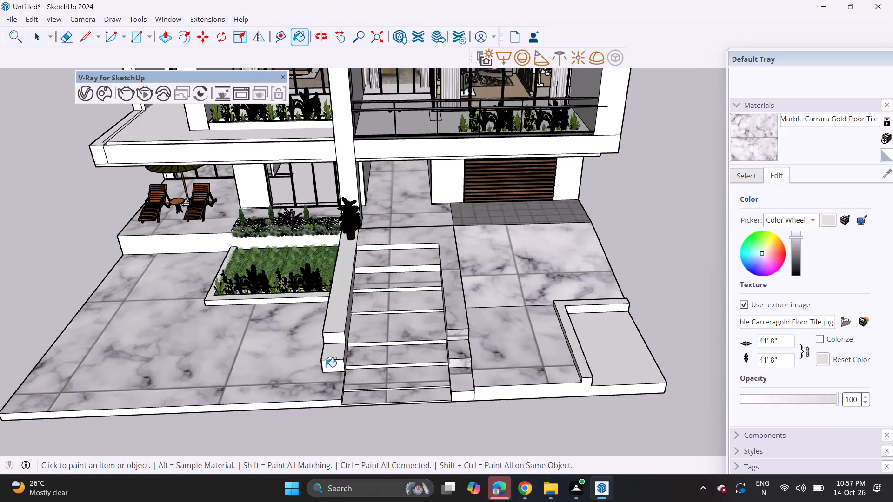
left_click(326, 367)
left_click(339, 350)
left_click(342, 338)
left_click(335, 322)
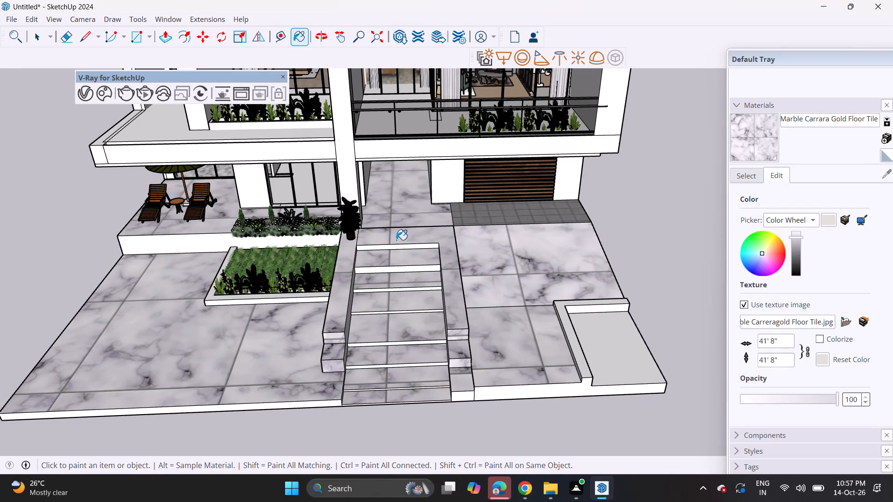
left_click(349, 255)
Paint the upper stair risers and the strip in front of the garage door with the Marble Carrara Gold Floor Tile material.
left_click(380, 267)
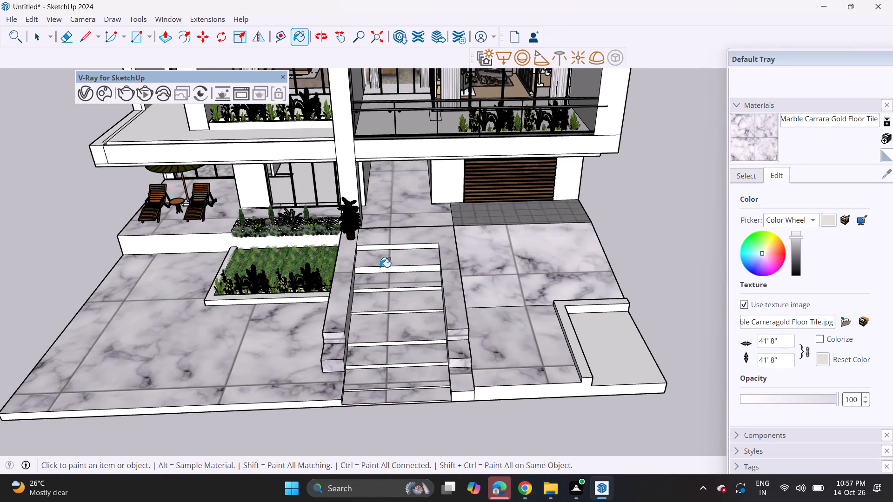
left_click(389, 247)
left_click(387, 271)
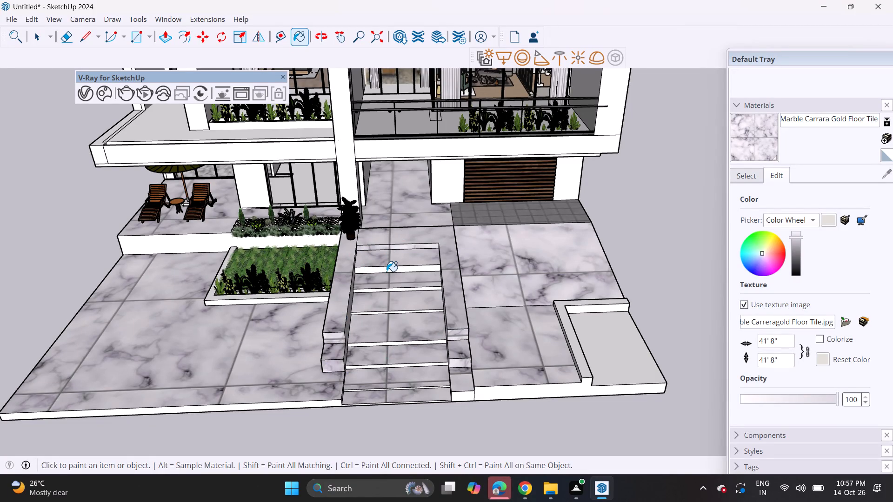
left_click(496, 216)
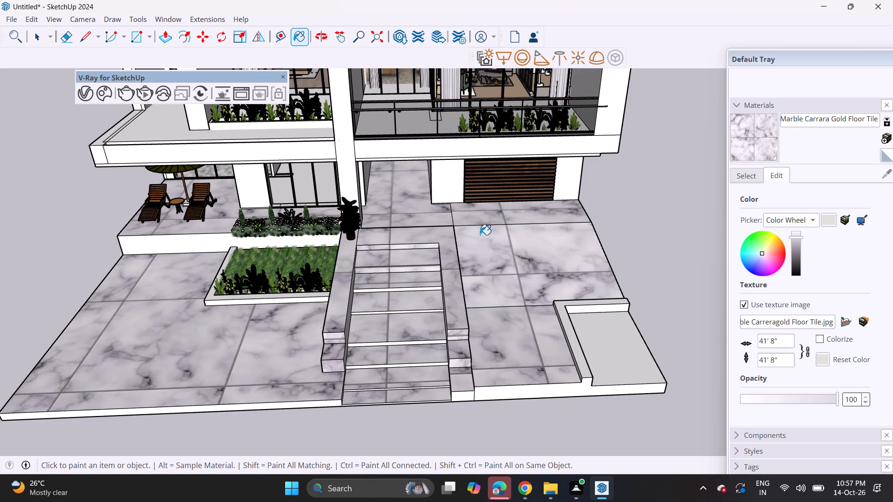
Push/Pull the courtyard slab's front edge forward to extend the ground in front of the house.
middle_click_drag(419, 297, 420, 220)
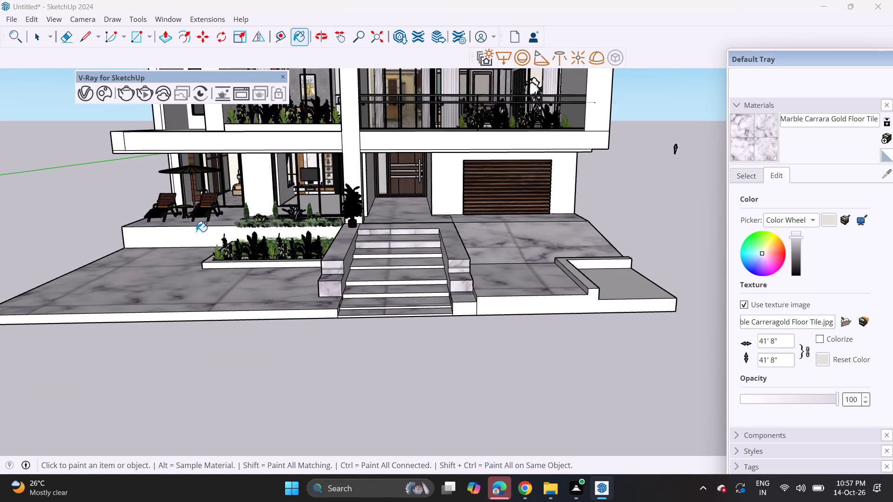
scroll(196, 231, "down", 3)
middle_click_drag(245, 214, 353, 328)
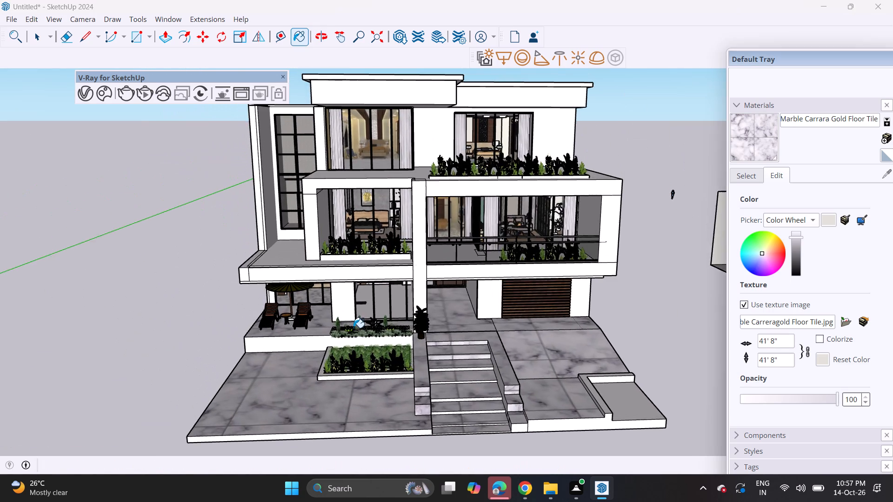
middle_click_drag(353, 328, 348, 286)
middle_click_drag(348, 286, 341, 322, "shift")
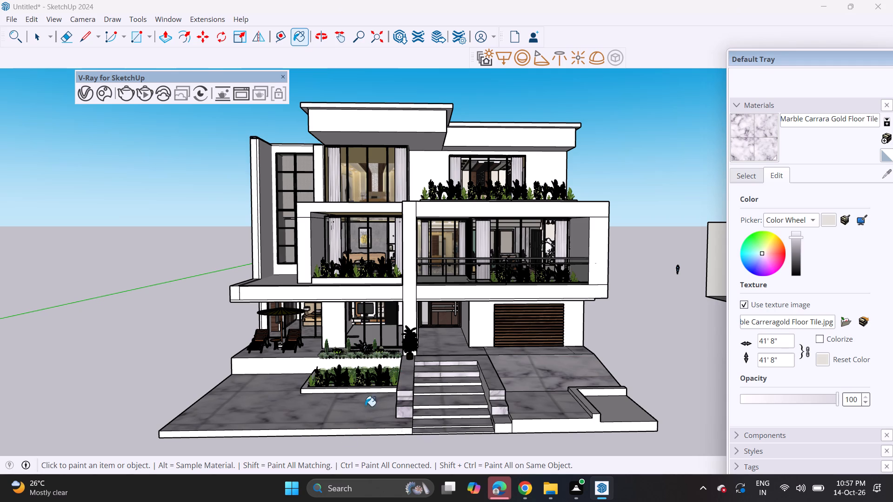
left_click(164, 37)
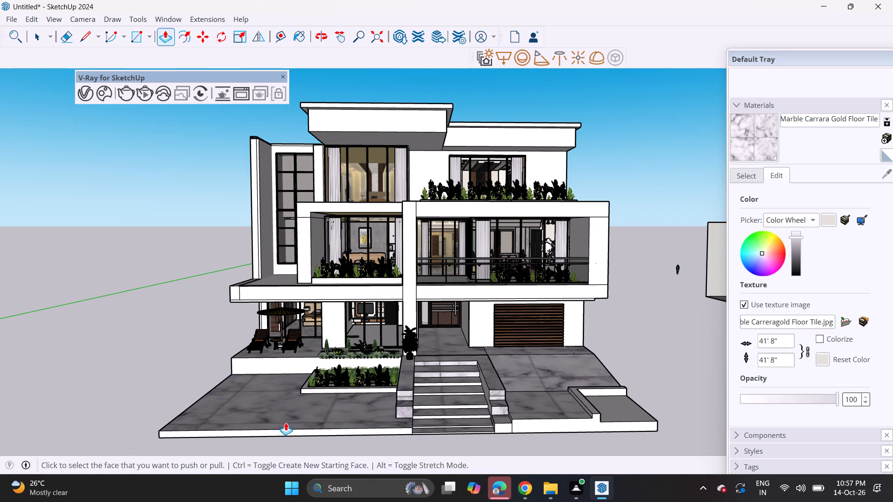
left_click(301, 434)
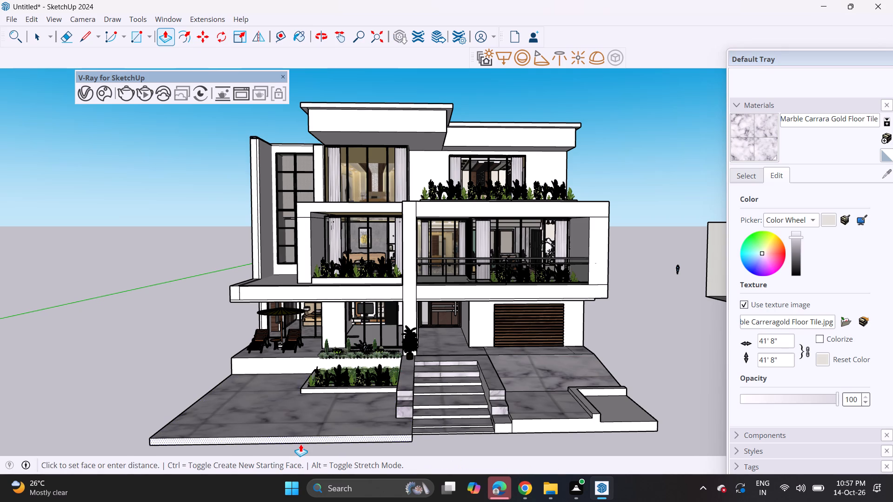
scroll(300, 444, "down", 3)
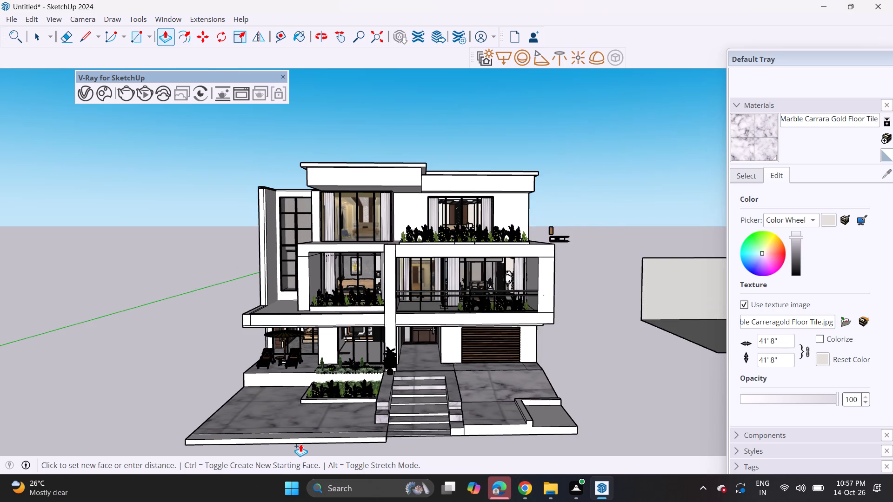
middle_click_drag(300, 444, 280, 349, "shift")
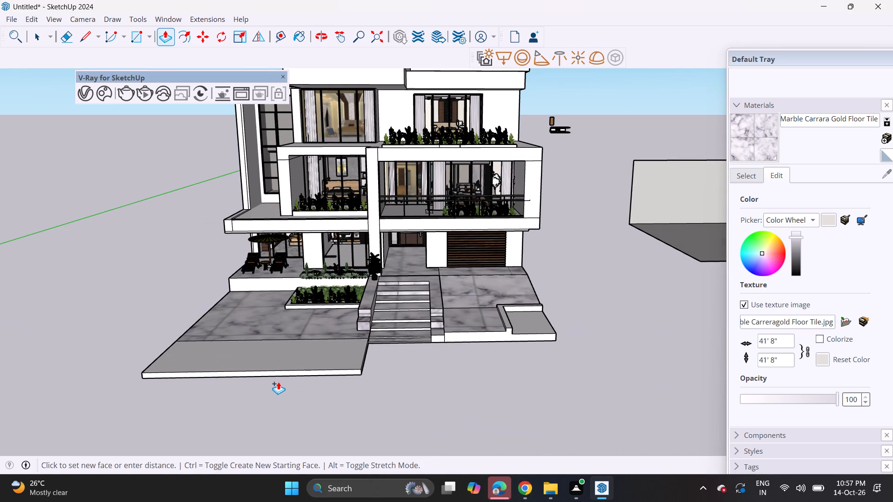
left_click(278, 379)
Push/Pull the side face of the slab extension across the stairs and driveway to the plot's far front corner.
middle_click_drag(421, 379, 422, 377)
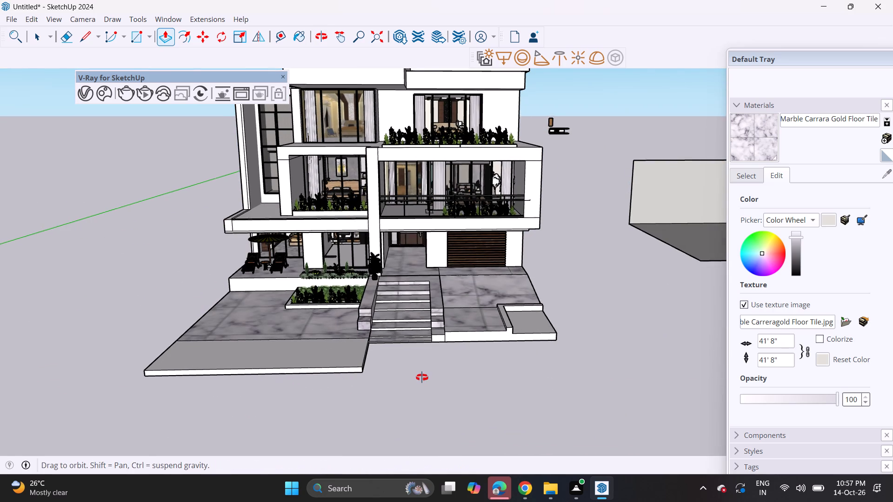
middle_click_drag(422, 377, 370, 314)
scroll(332, 276, "up", 3)
left_click(300, 266)
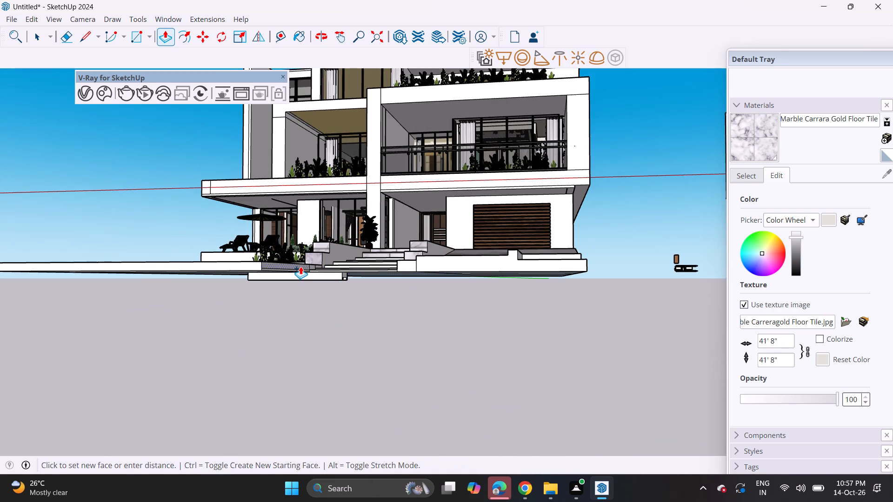
middle_click_drag(459, 282, 498, 343)
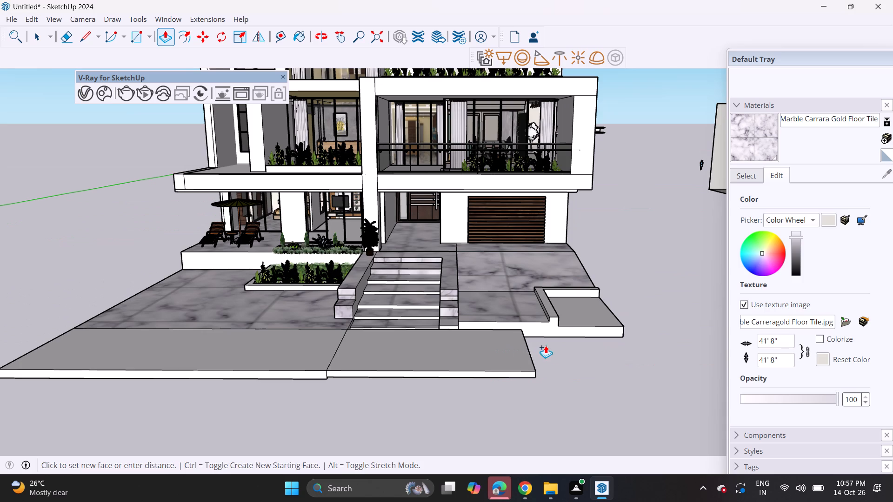
left_click(621, 324)
Push/Pull the step face beneath the extended front slab towards the driveway side.
middle_click_drag(383, 416, 369, 327)
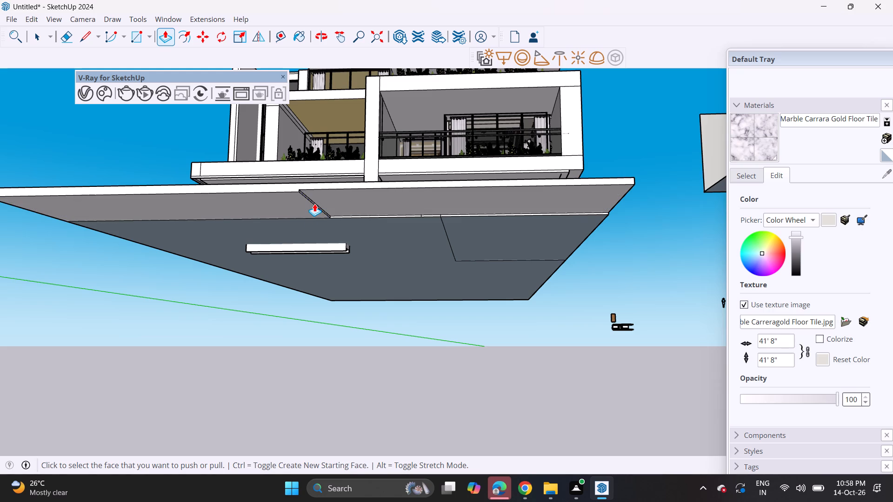
left_click(314, 204)
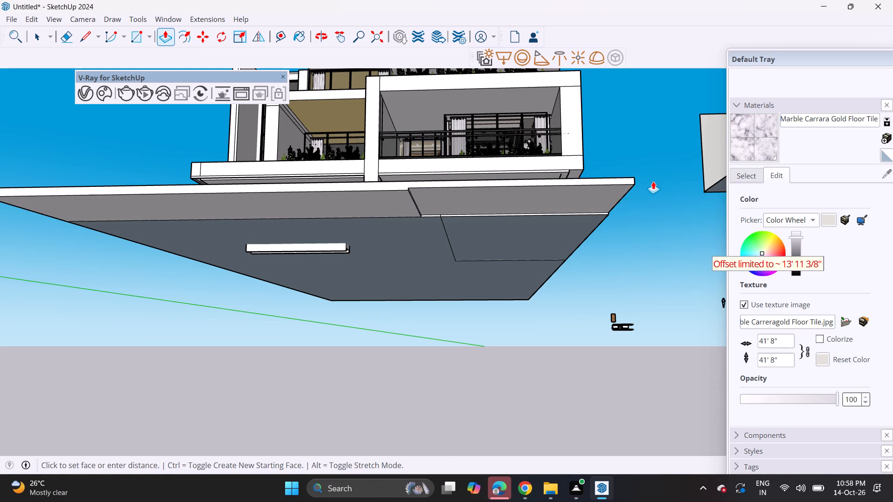
left_click(626, 192)
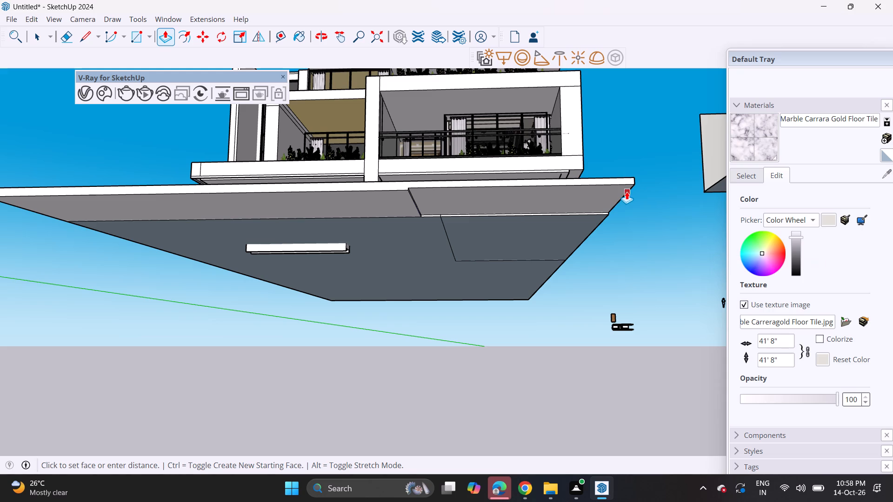
Examine the extended front slab and the block protruding beneath it from below and from the driveway side.
middle_click_drag(466, 227, 333, 299)
middle_click_drag(269, 349, 276, 337)
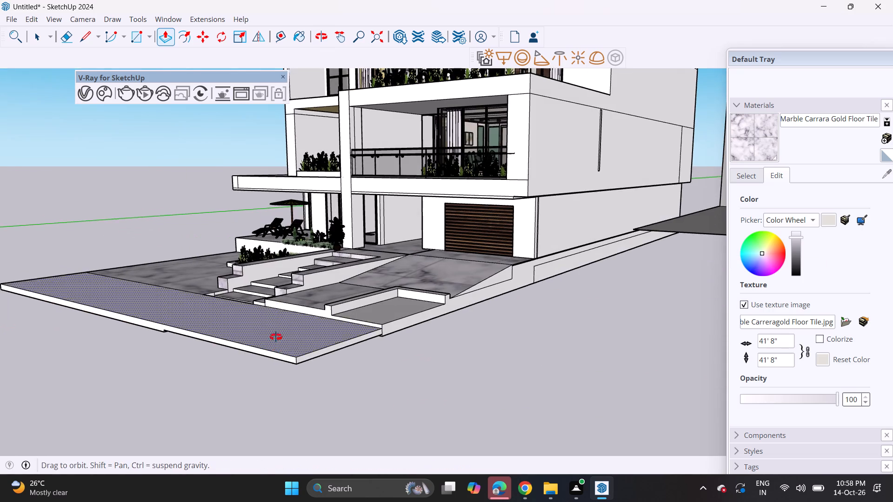
middle_click_drag(276, 337, 287, 312)
middle_click_drag(243, 296, 247, 271)
scroll(243, 291, "up", 1)
middle_click_drag(247, 271, 249, 277)
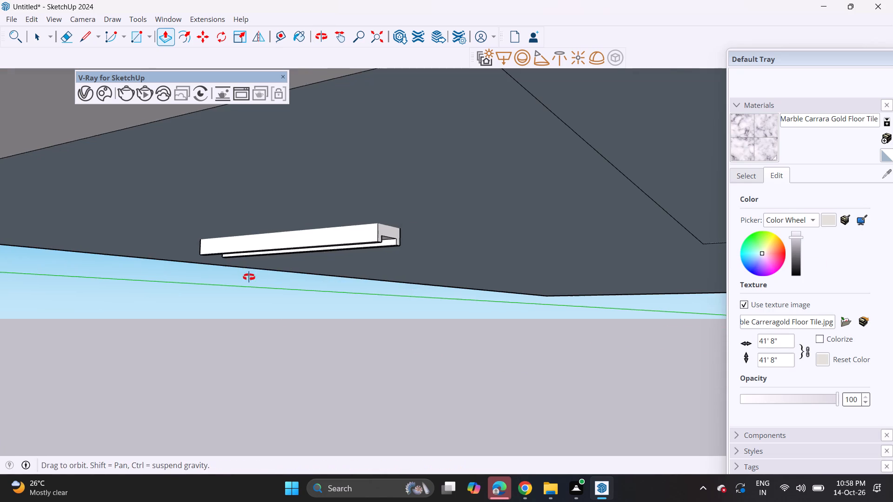
middle_click_drag(249, 277, 257, 286)
scroll(257, 286, "down", 3)
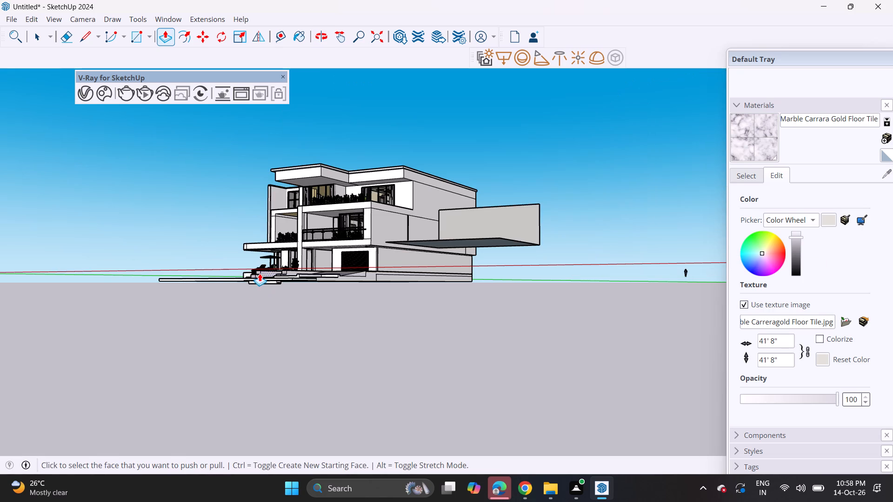
Push/Pull the thin step face beneath the extended front slab across to the slab's driveway-side end.
scroll(259, 280, "up", 15)
scroll(259, 280, "up", 6)
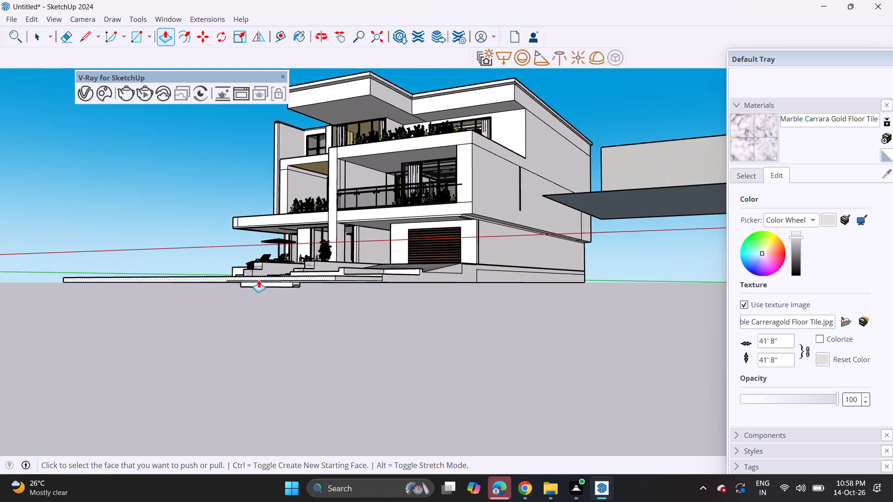
scroll(259, 280, "up", 16)
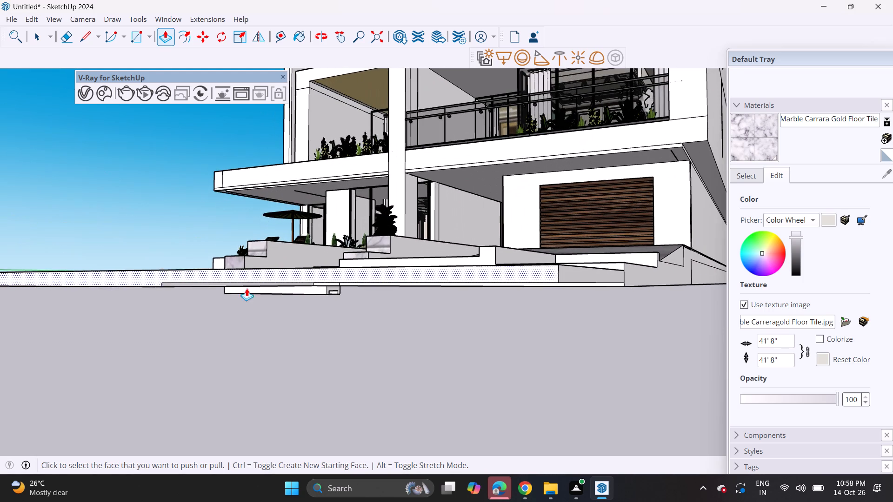
left_click(195, 283)
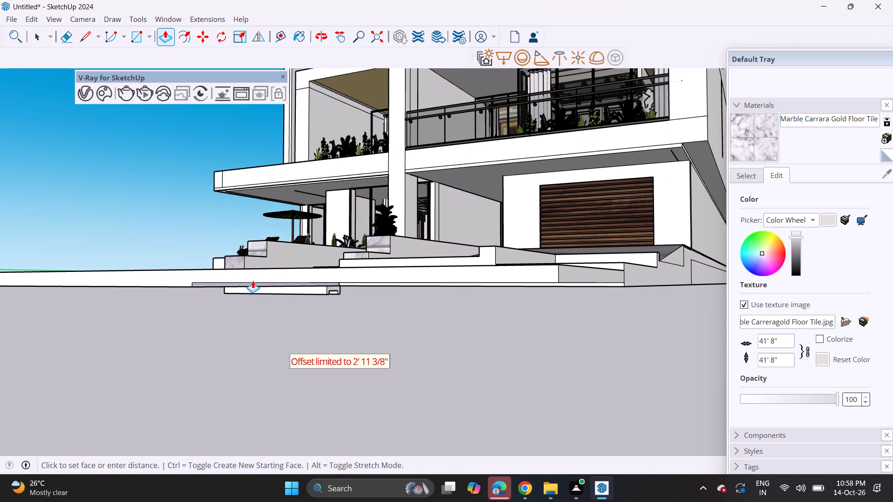
left_click(407, 295)
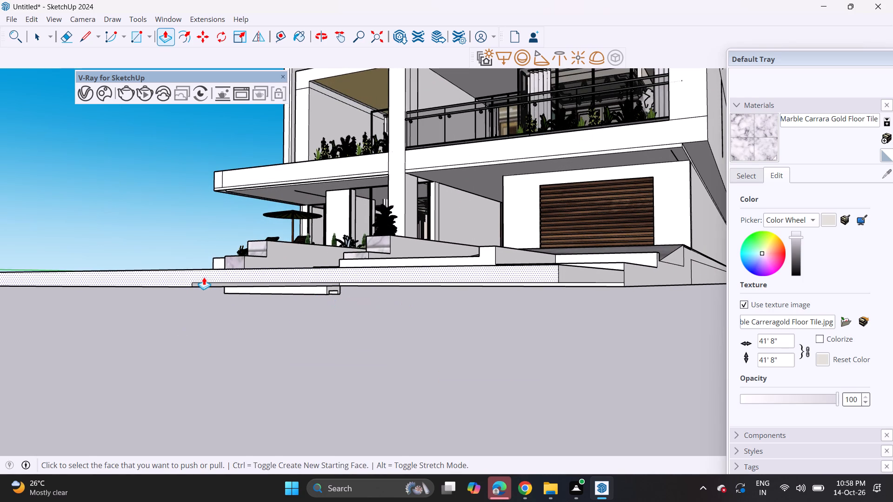
left_click(198, 286)
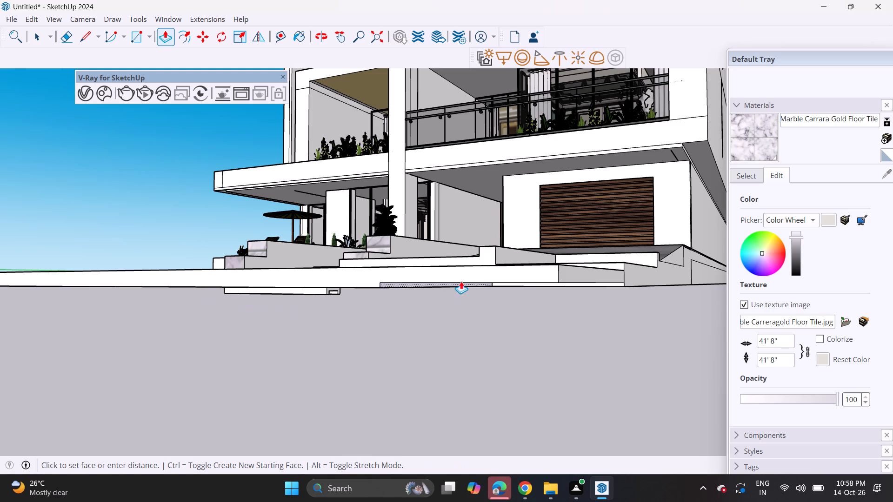
left_click(565, 281)
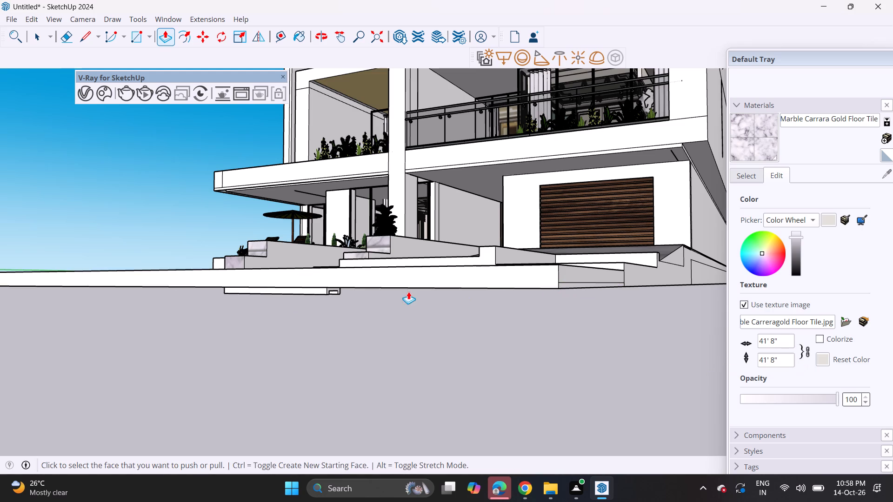
Import the Group_2 grass model from Downloads and place it at the marble courtyard's front outer corner.
middle_click_drag(407, 291, 540, 308)
scroll(394, 341, "down", 10)
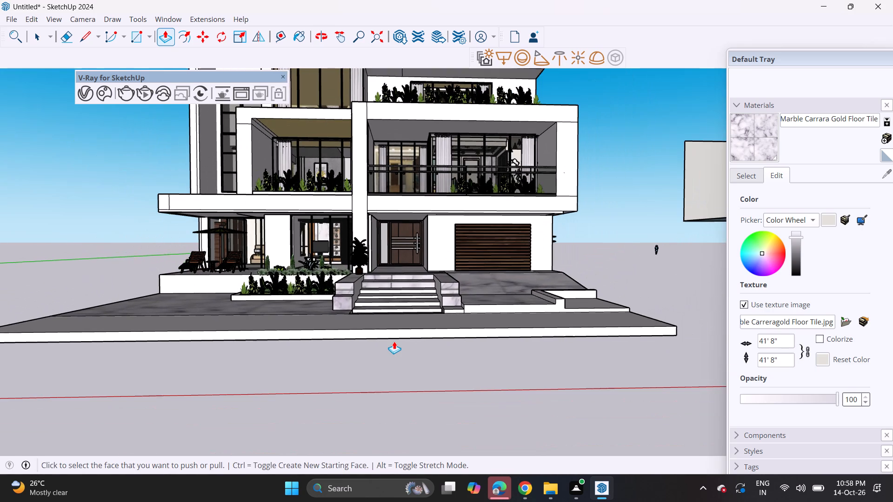
scroll(391, 342, "down", 7)
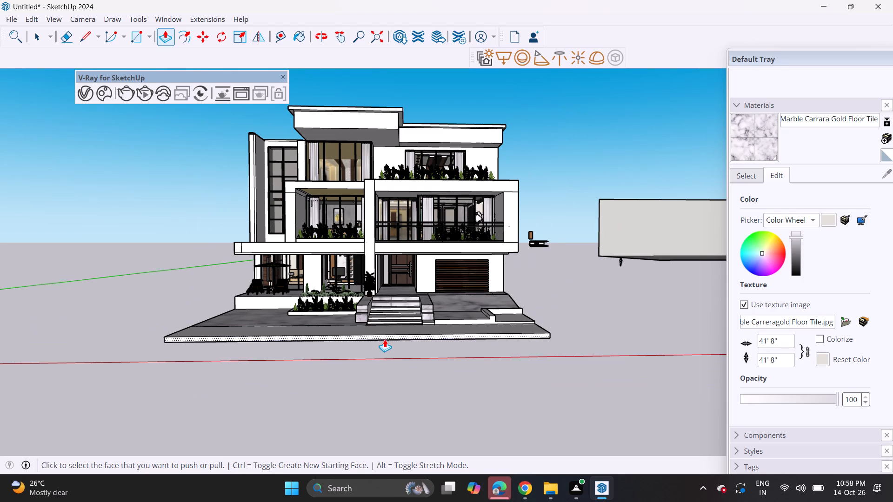
middle_click_drag(247, 286, 244, 355)
scroll(243, 378, "up", 7)
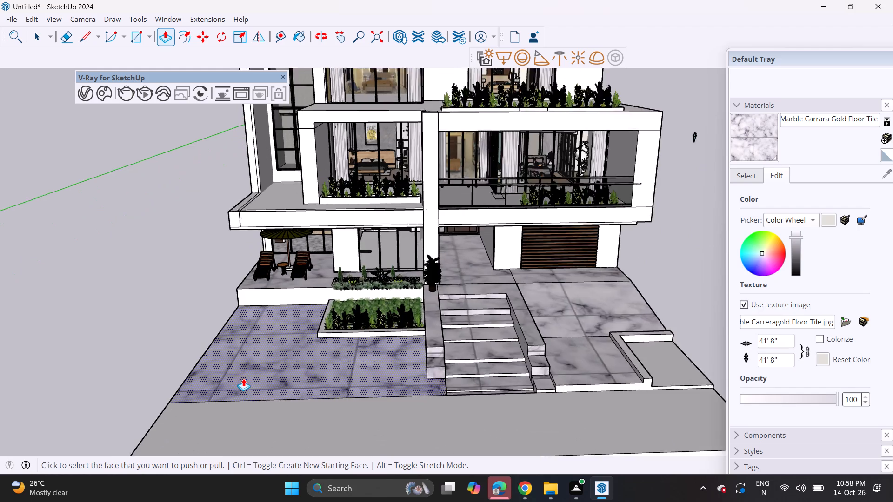
left_click(7, 14)
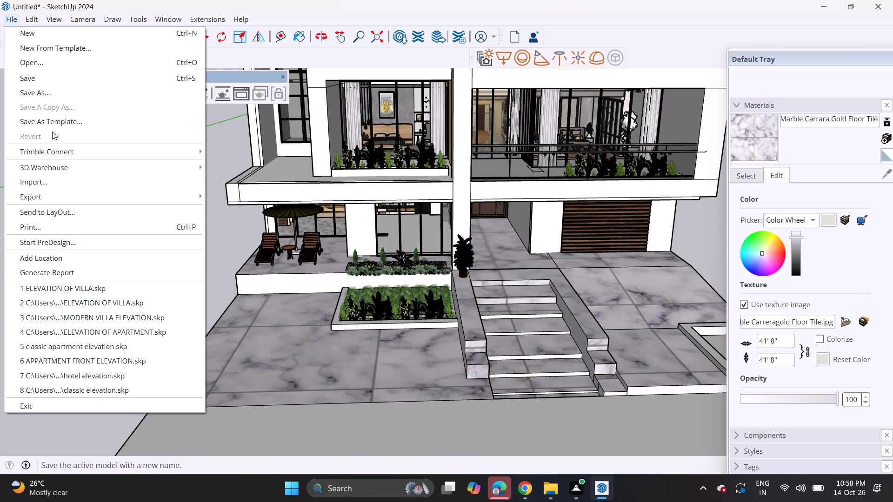
left_click(53, 182)
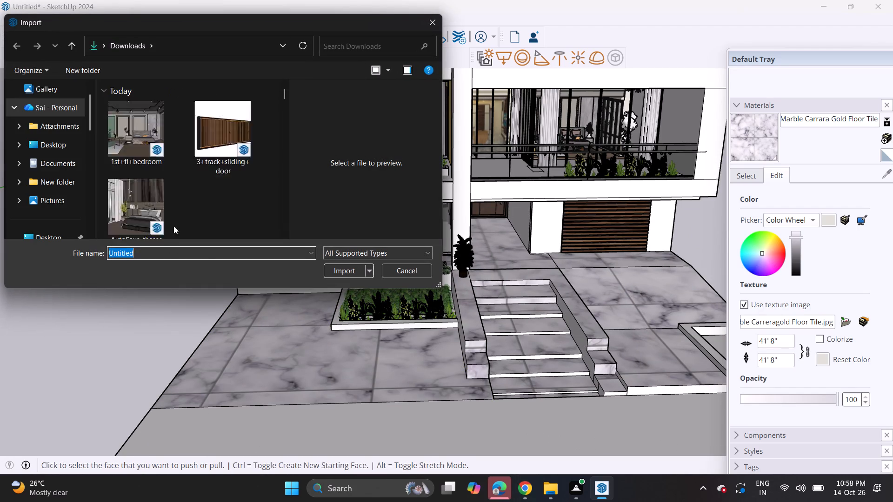
scroll(178, 195, "down", 15)
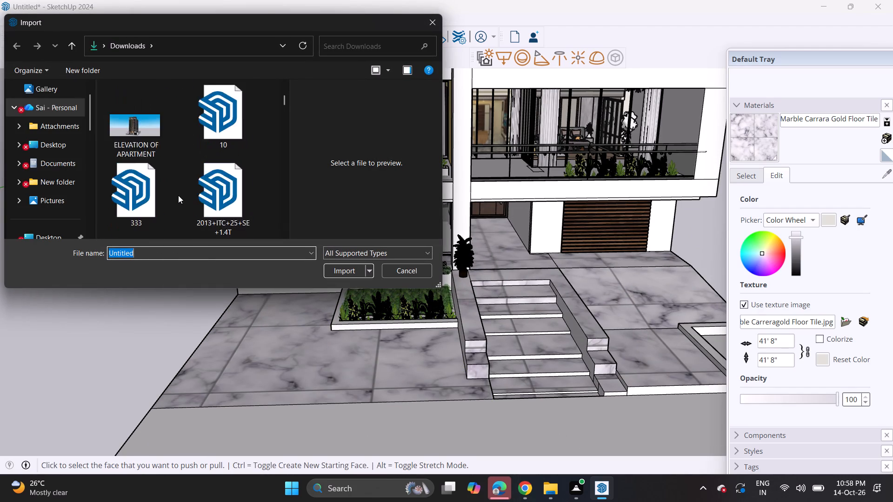
scroll(178, 195, "down", 19)
scroll(178, 195, "down", 3)
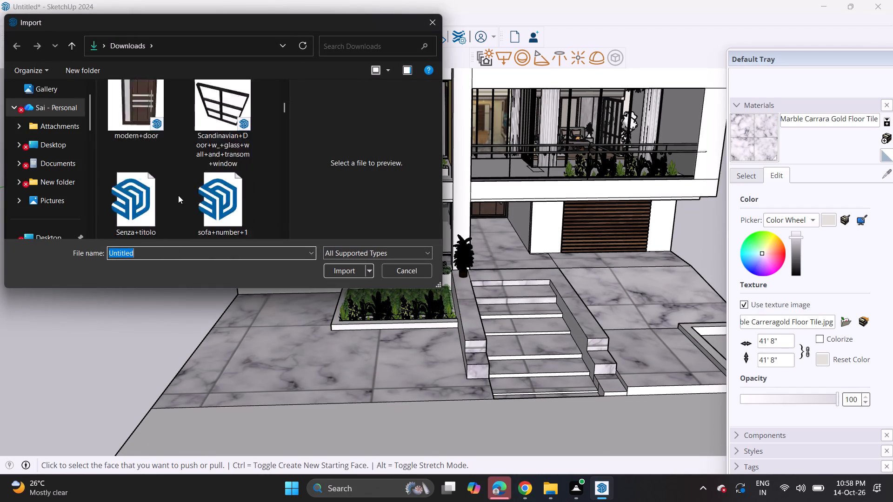
scroll(178, 195, "down", 9)
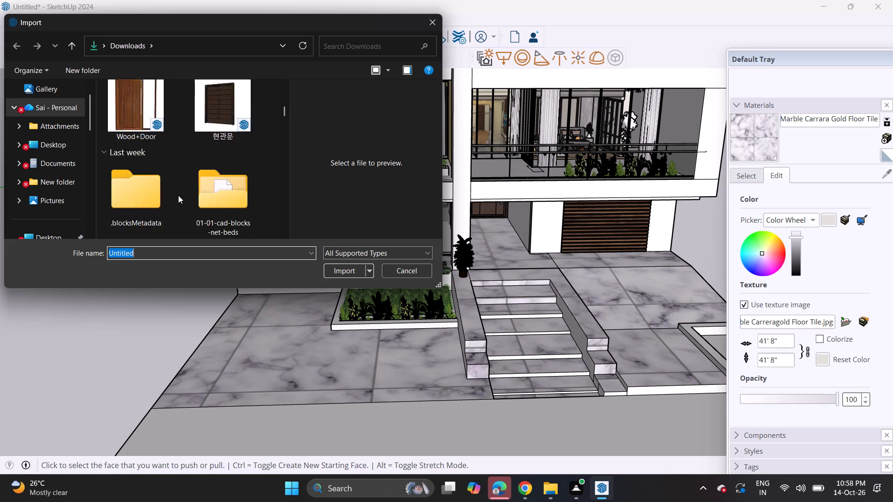
scroll(178, 195, "down", 14)
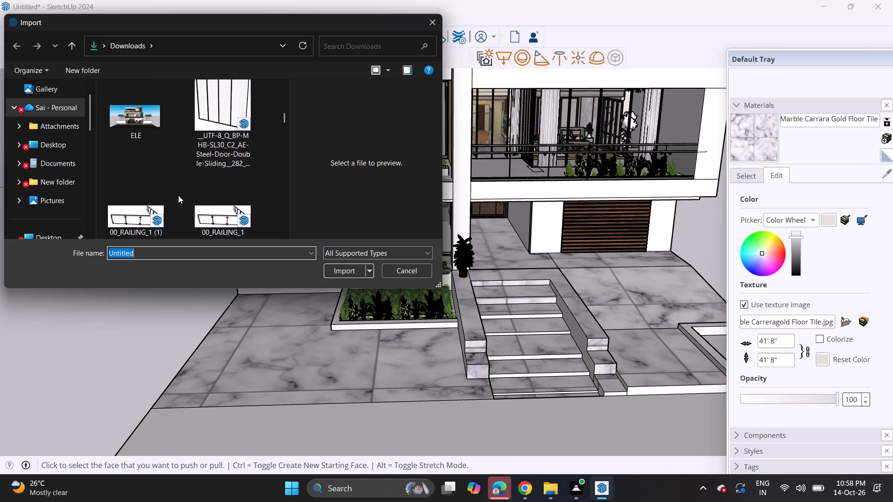
scroll(178, 195, "down", 13)
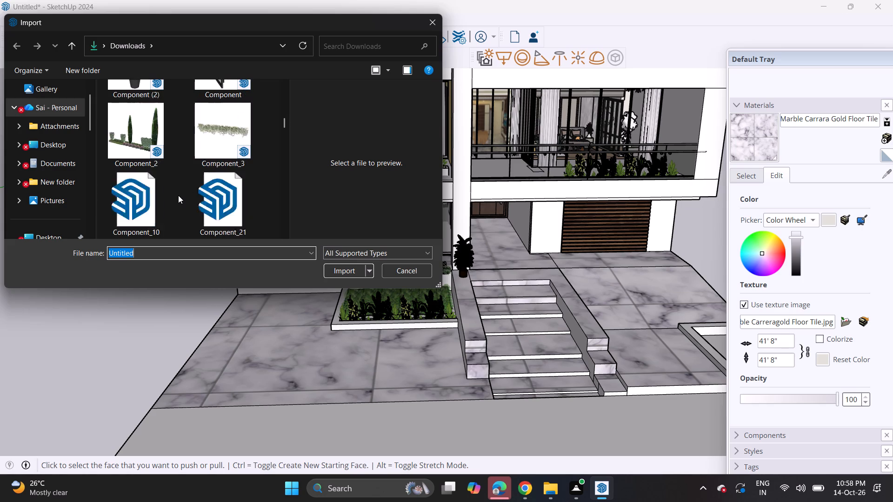
scroll(178, 195, "down", 10)
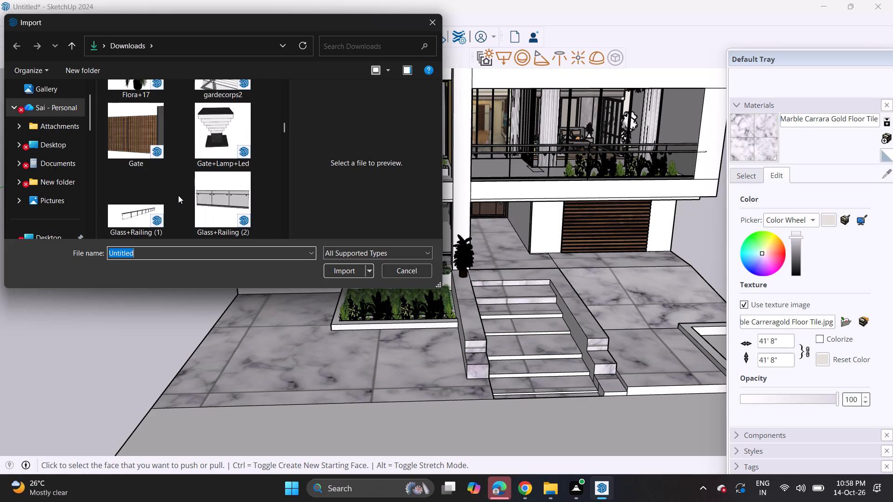
scroll(178, 195, "down", 5)
scroll(178, 195, "up", 2)
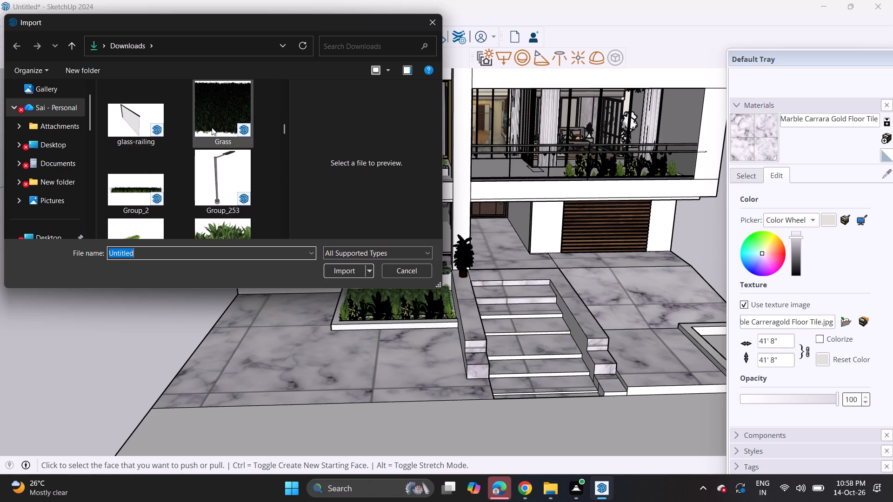
left_click(212, 122)
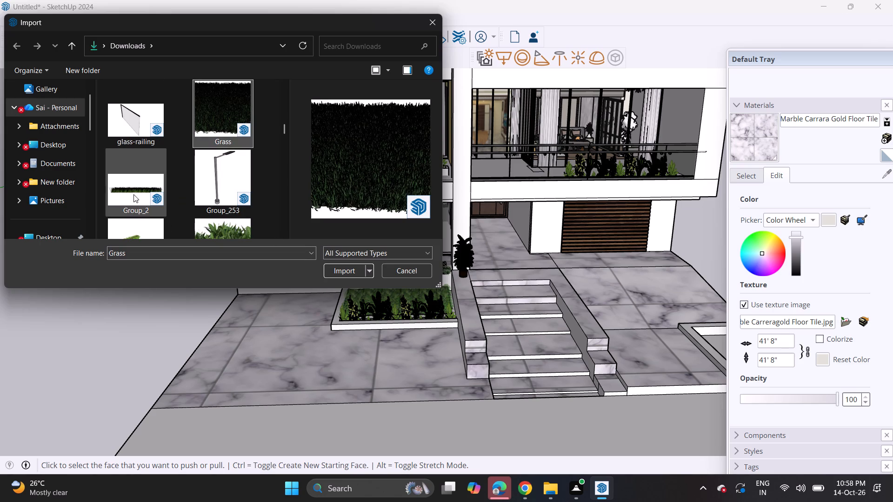
left_click(133, 187)
left_click(347, 268)
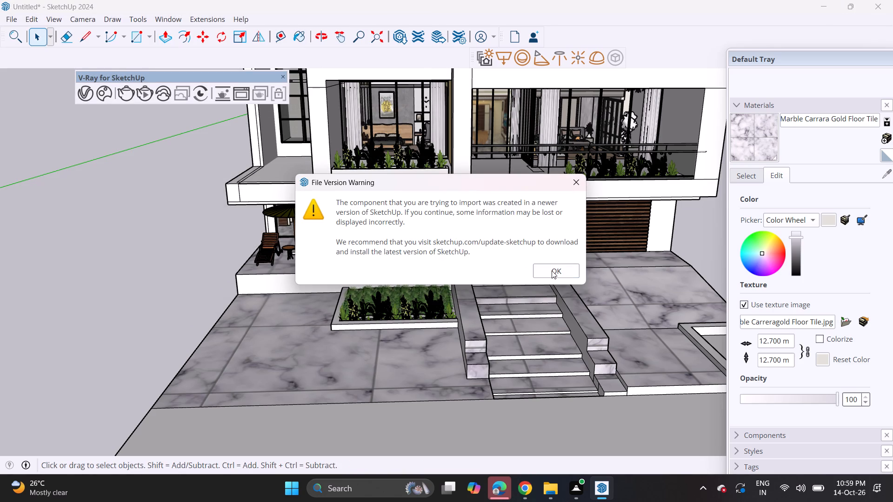
left_click(552, 271)
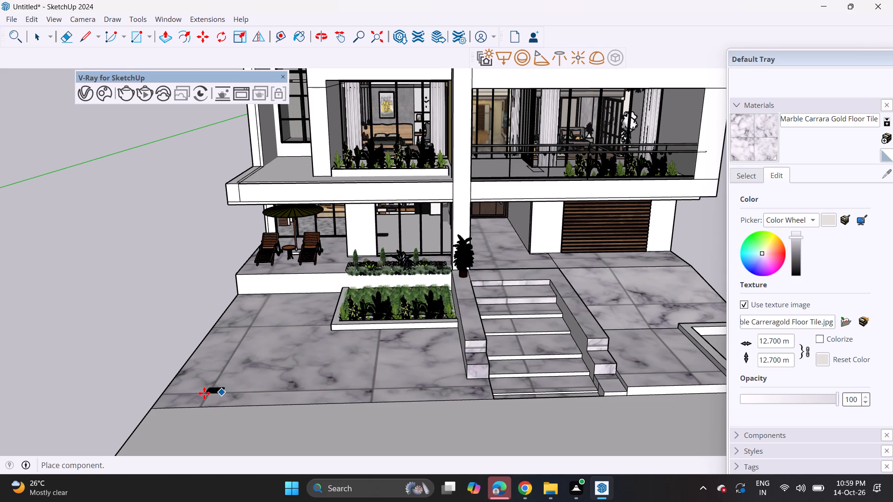
left_click(168, 408)
Scale the placed grass model up uniformly from its outer corner to cover part of the courtyard in front of the planter.
left_click(238, 38)
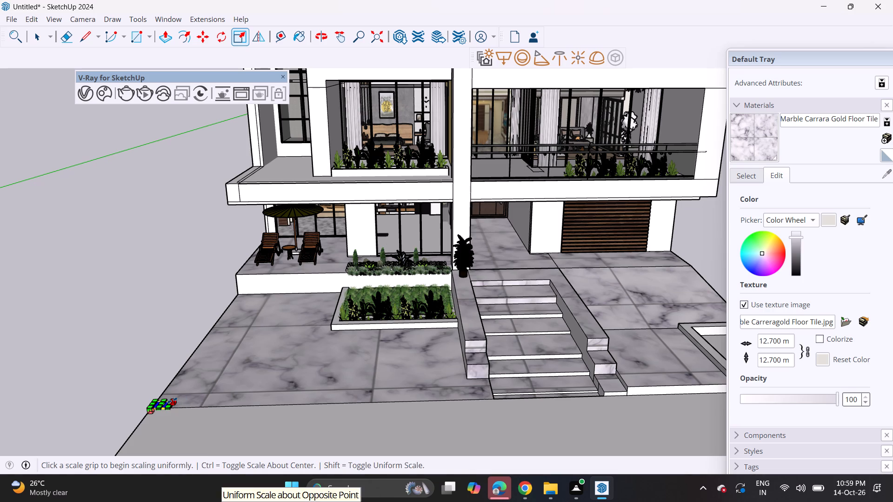
left_click(173, 399)
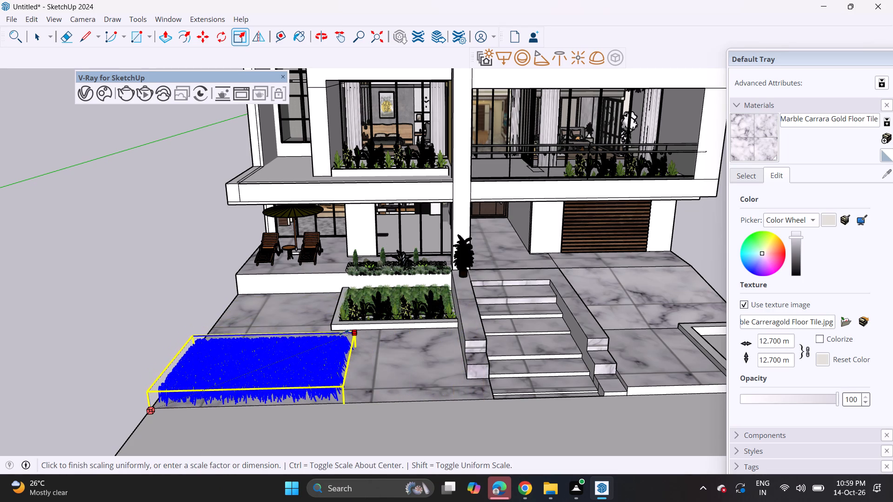
left_click(324, 339)
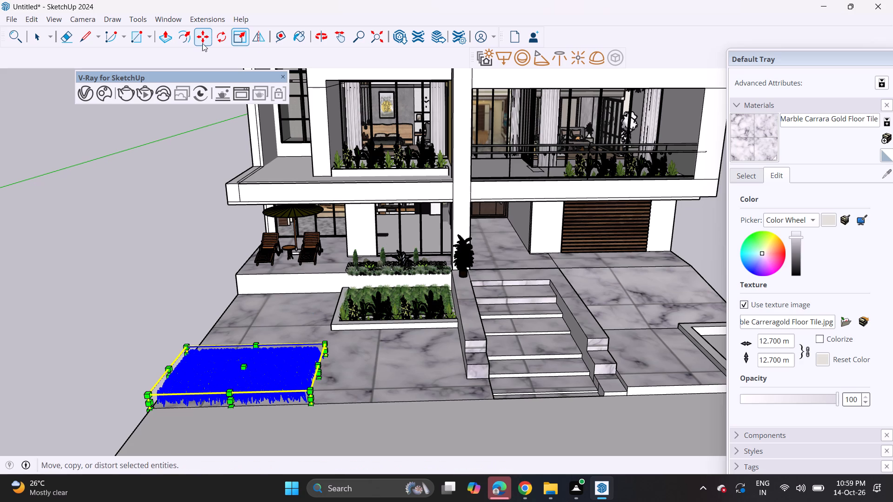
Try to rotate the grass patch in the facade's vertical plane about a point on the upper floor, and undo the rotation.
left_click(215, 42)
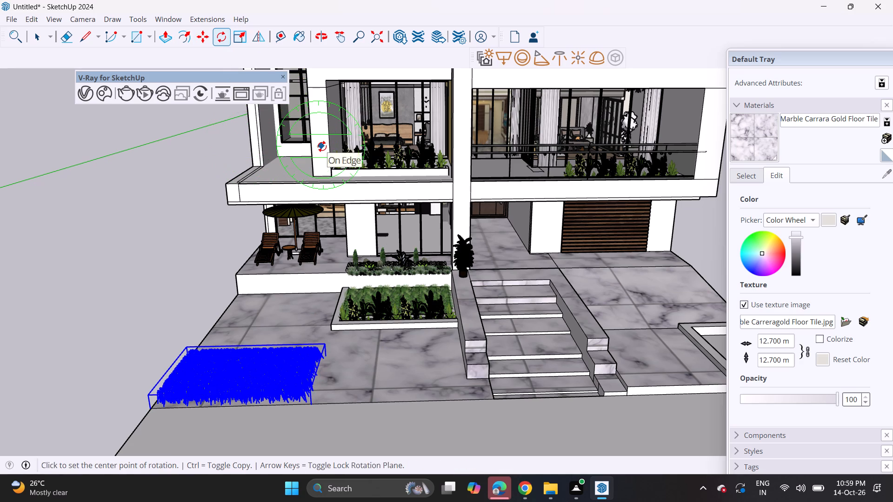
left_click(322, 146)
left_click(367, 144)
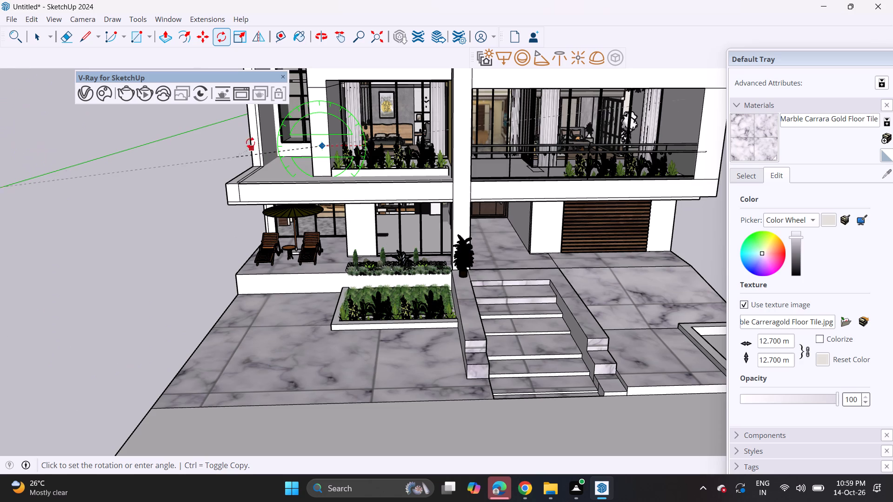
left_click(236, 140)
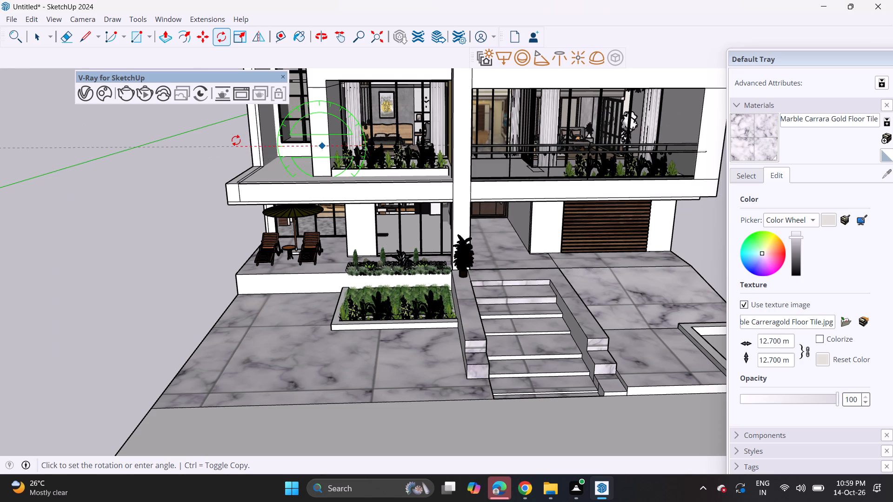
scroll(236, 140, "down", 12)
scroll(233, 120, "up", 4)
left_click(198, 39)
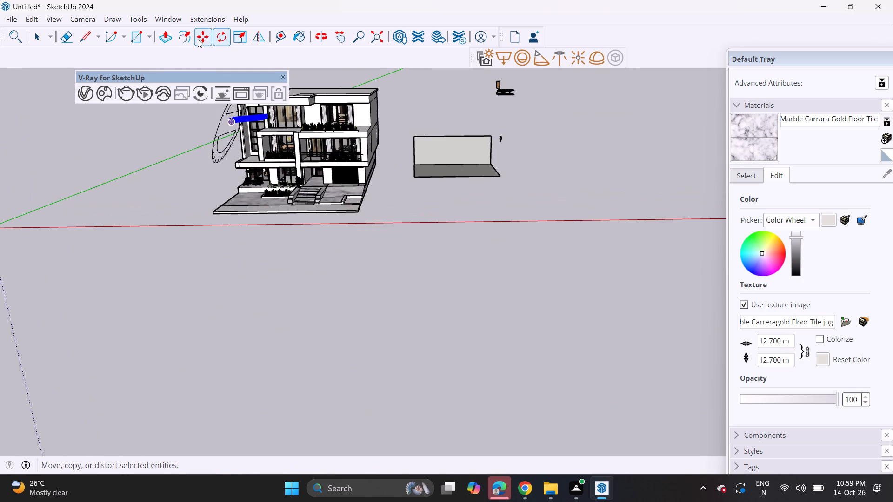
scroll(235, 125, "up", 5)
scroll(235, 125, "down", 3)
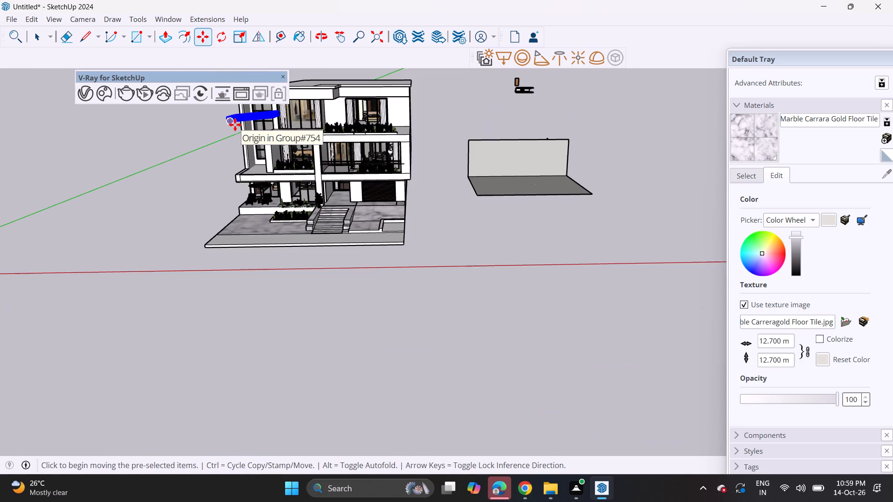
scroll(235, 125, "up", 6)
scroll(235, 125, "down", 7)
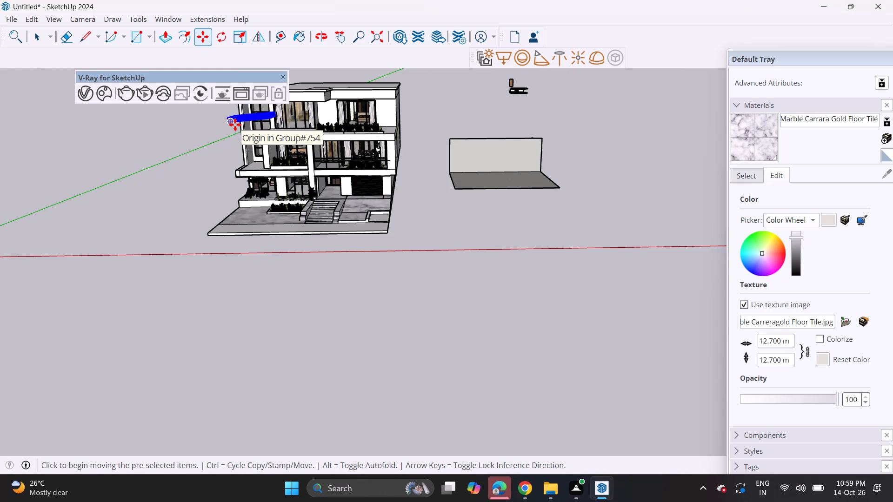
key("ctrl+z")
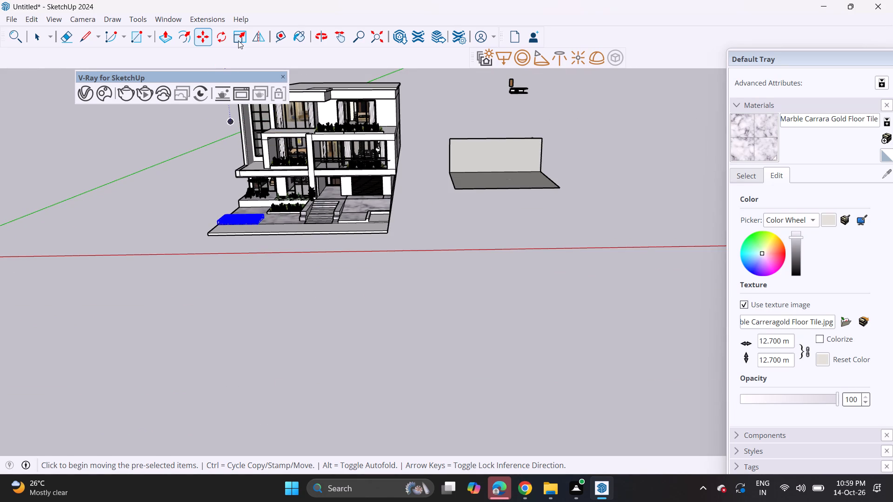
Rotate the grass patch about half a turn in the facade's vertical plane around a point on the separate backdrop wall.
left_click(220, 31)
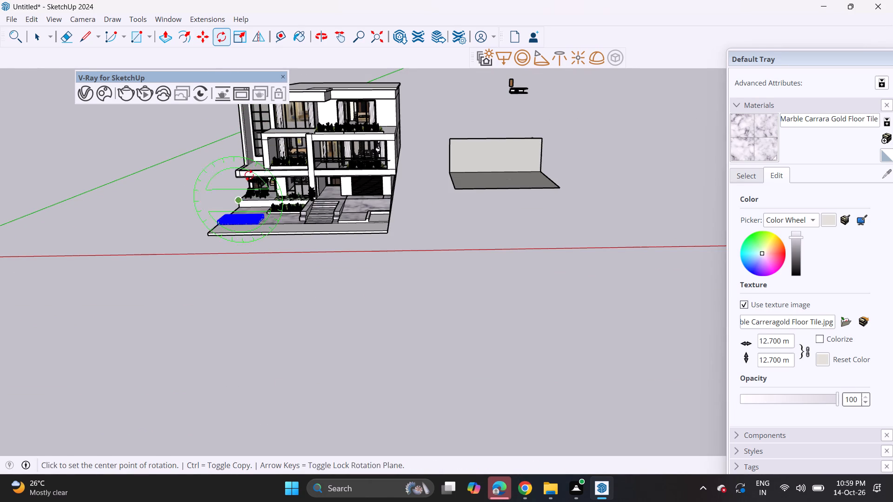
left_click(473, 152)
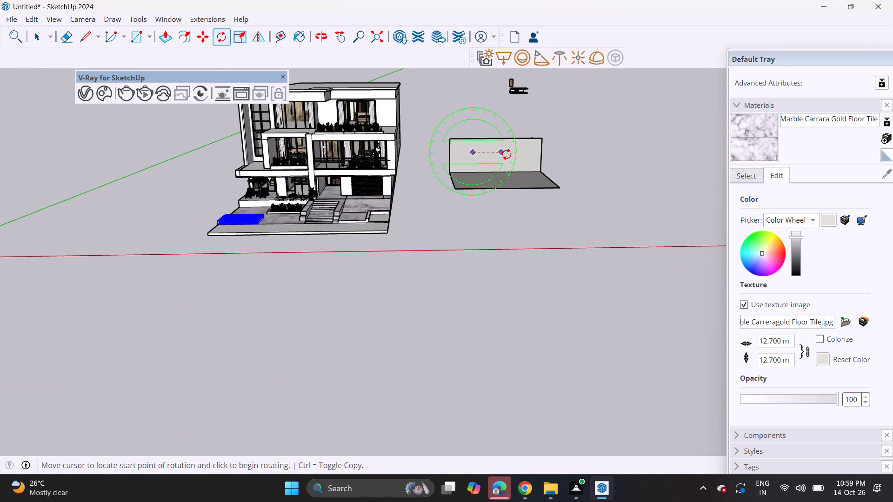
left_click(506, 154)
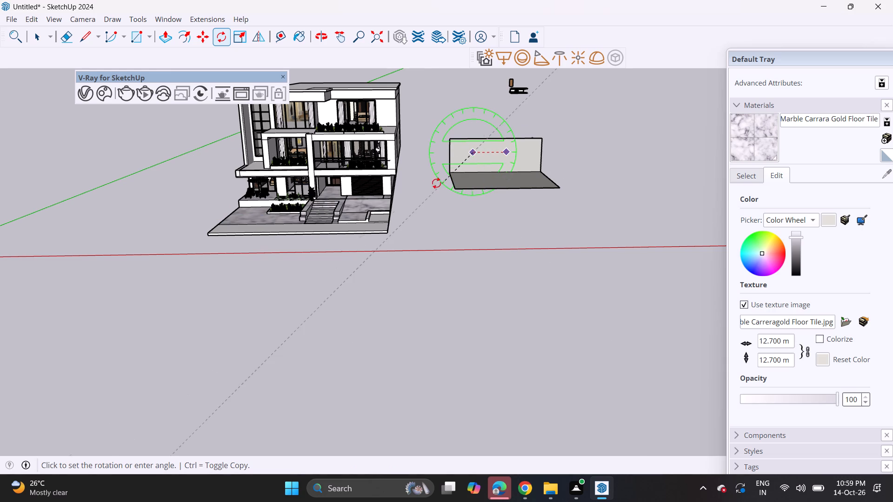
left_click(411, 148)
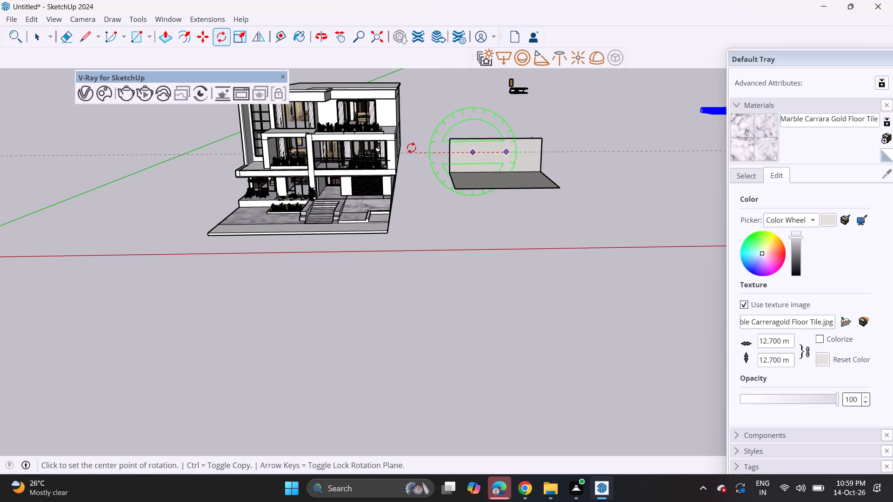
Move the rotated grass patch back onto the marble courtyard, directly in front of the planter and beside the entrance steps.
scroll(411, 148, "down", 3)
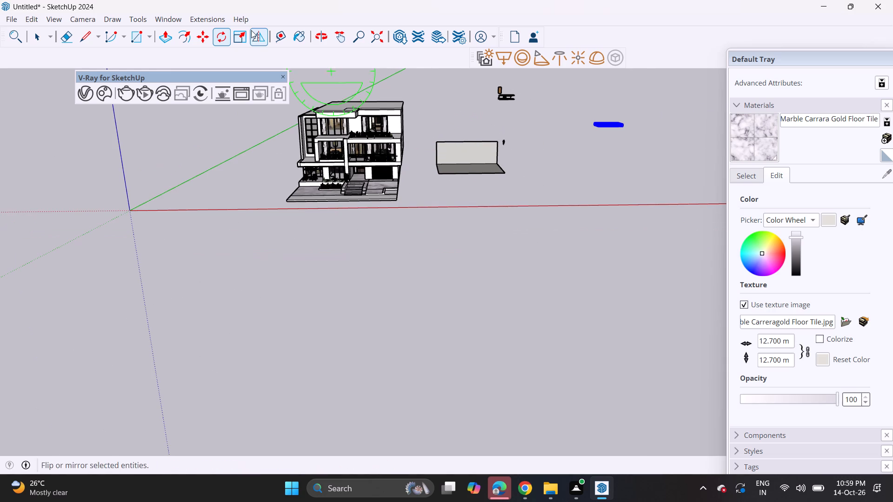
left_click(194, 37)
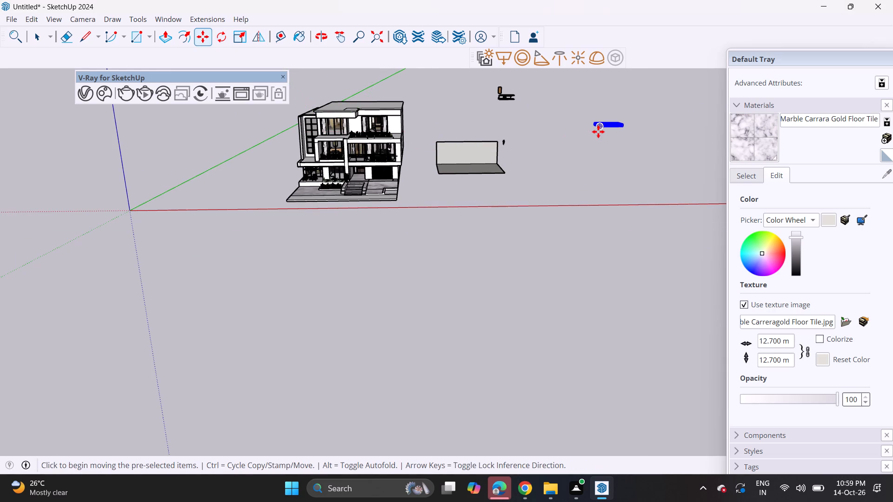
left_click(598, 132)
scroll(350, 183, "up", 3)
scroll(302, 196, "up", 5)
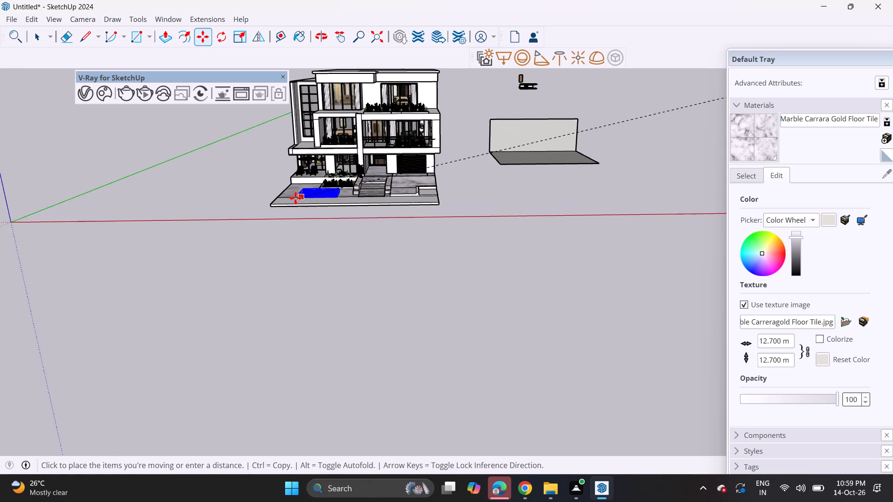
scroll(291, 198, "up", 18)
scroll(291, 198, "up", 6)
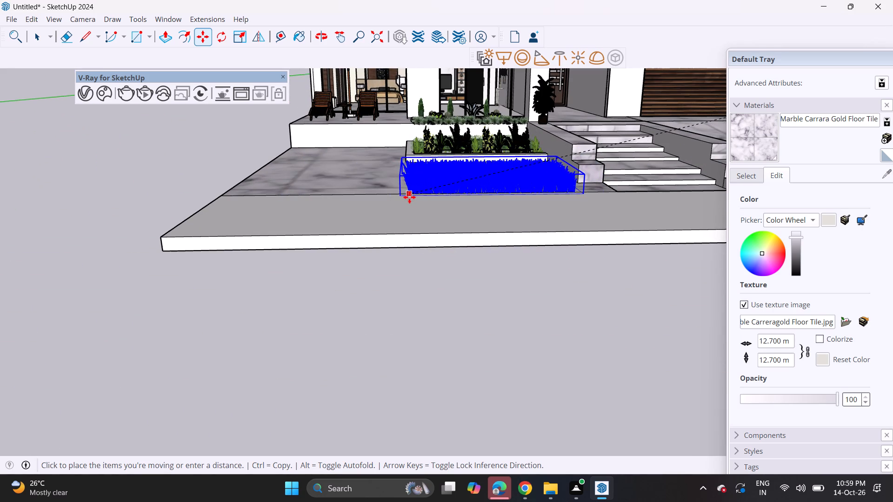
middle_click_drag(408, 197, 342, 306)
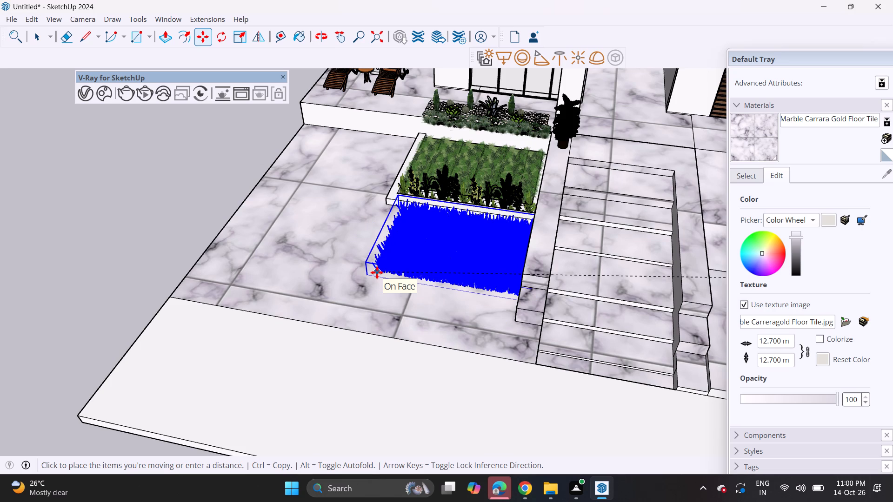
left_click(377, 272)
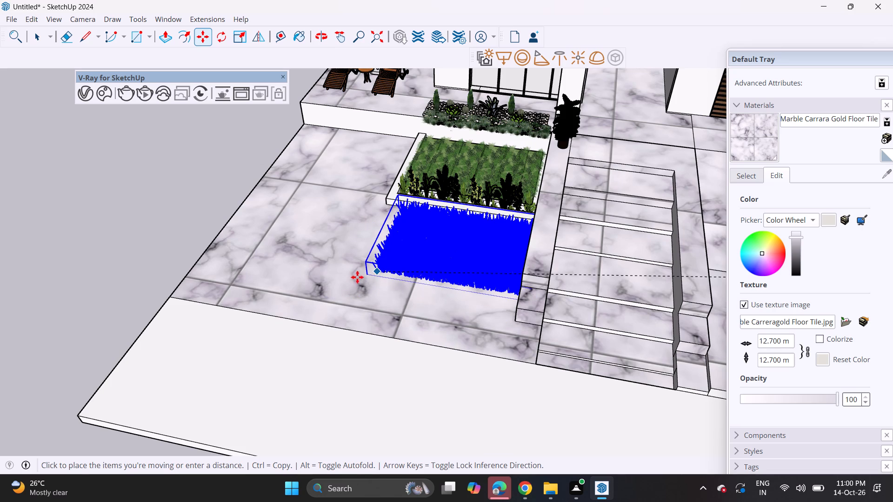
Copy the grass patch four times: beside the planter, outward of the original, and twice along the courtyard's front edge.
middle_click_drag(362, 278, 421, 272)
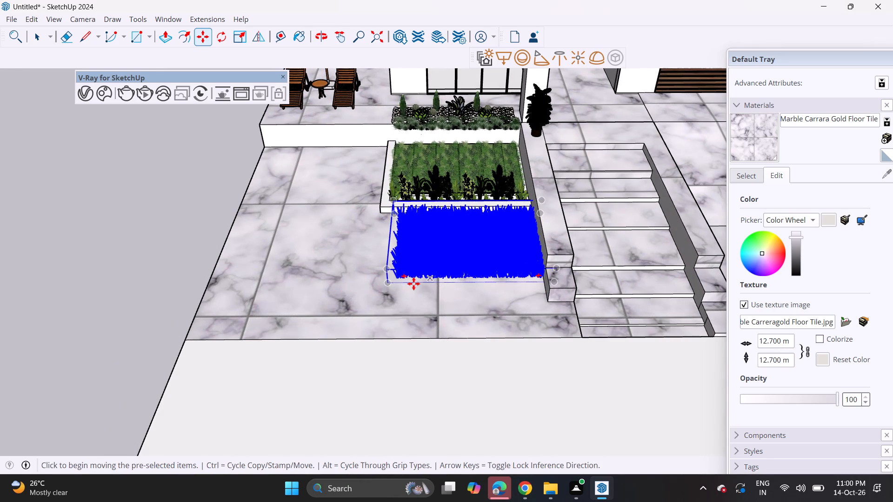
left_click(556, 284)
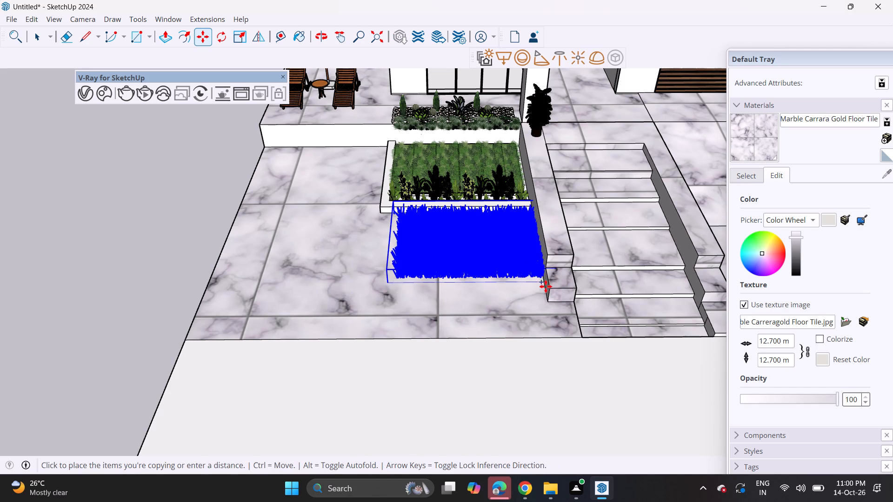
left_click(381, 201)
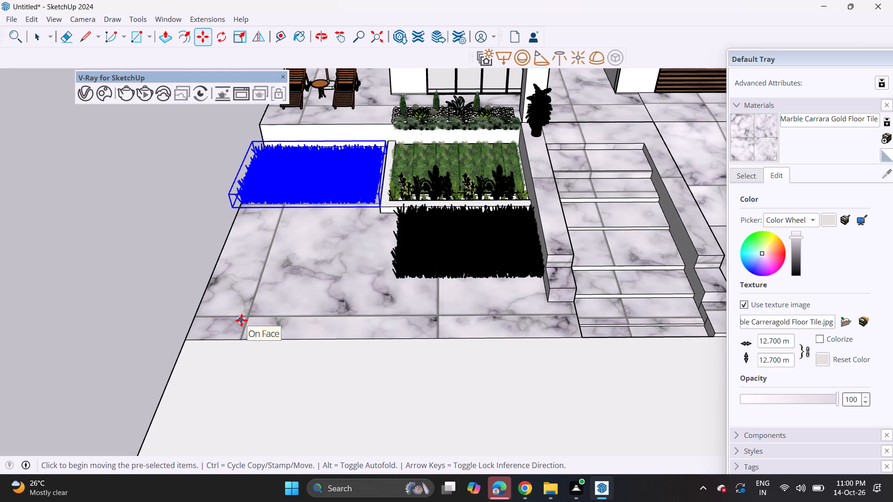
left_click(230, 208)
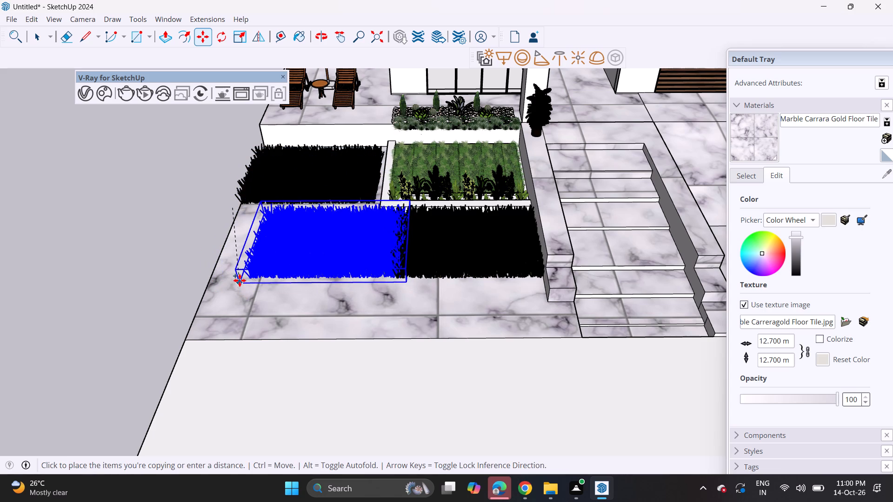
left_click(240, 283)
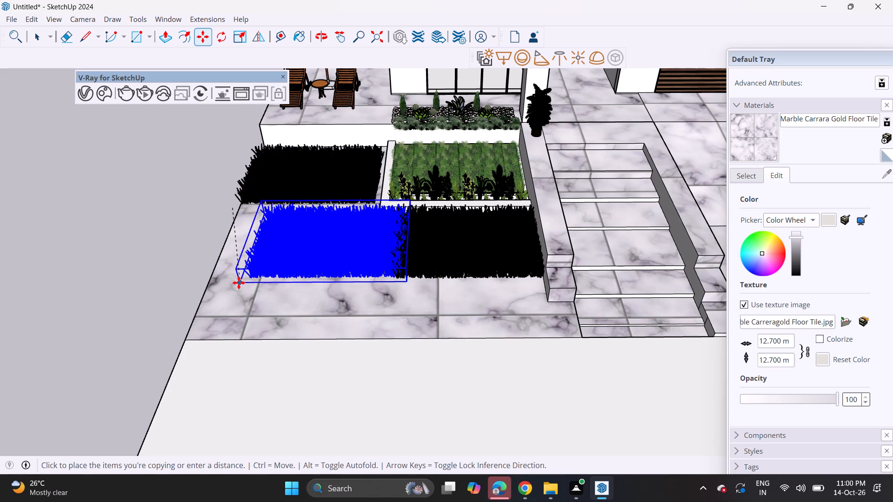
left_click(239, 277)
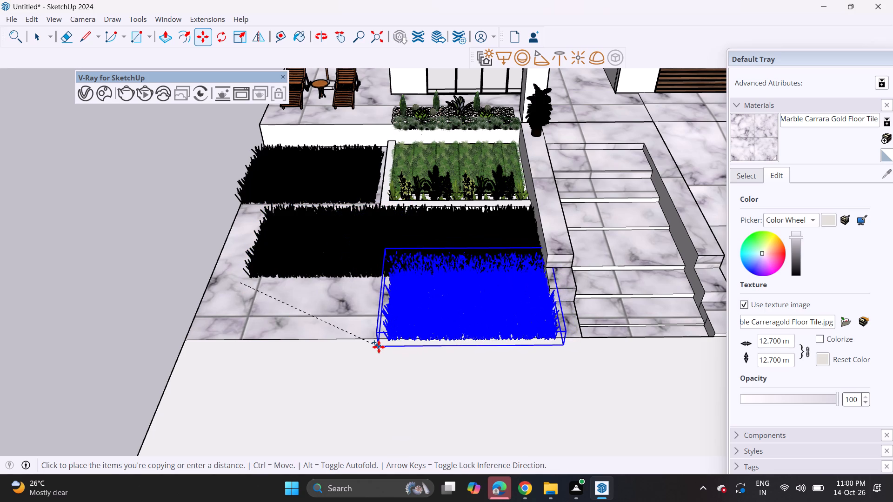
left_click(379, 347)
left_click(377, 344)
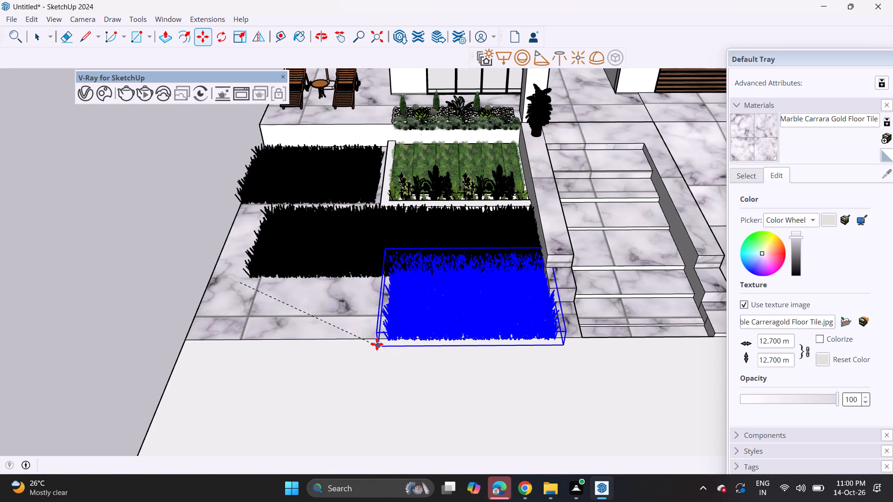
left_click(215, 344)
Stretch the front outer grass patch lengthwise until it reaches the courtyard's outer side edge.
middle_click_drag(248, 227, 503, 283)
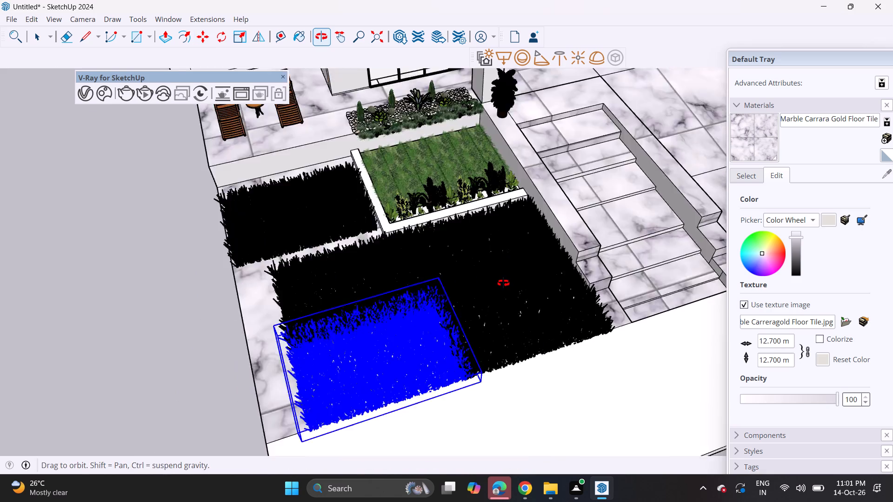
middle_click_drag(503, 283, 505, 283)
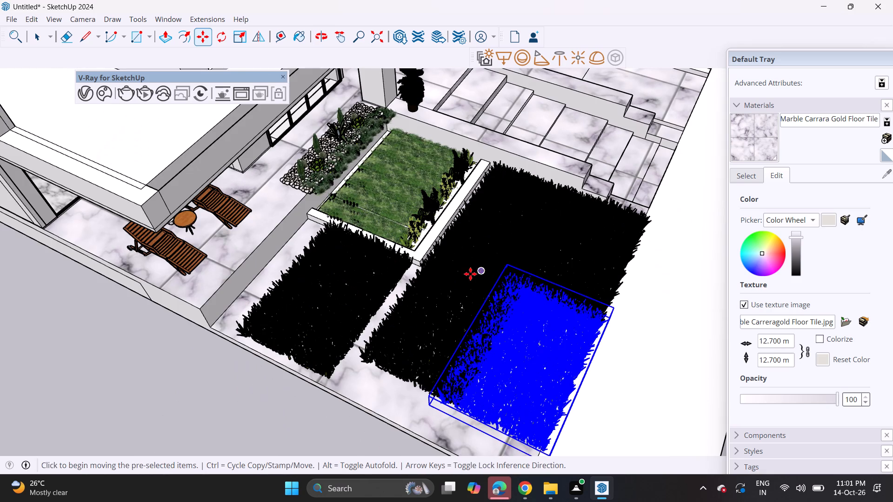
middle_click_drag(457, 296, 433, 214, "shift")
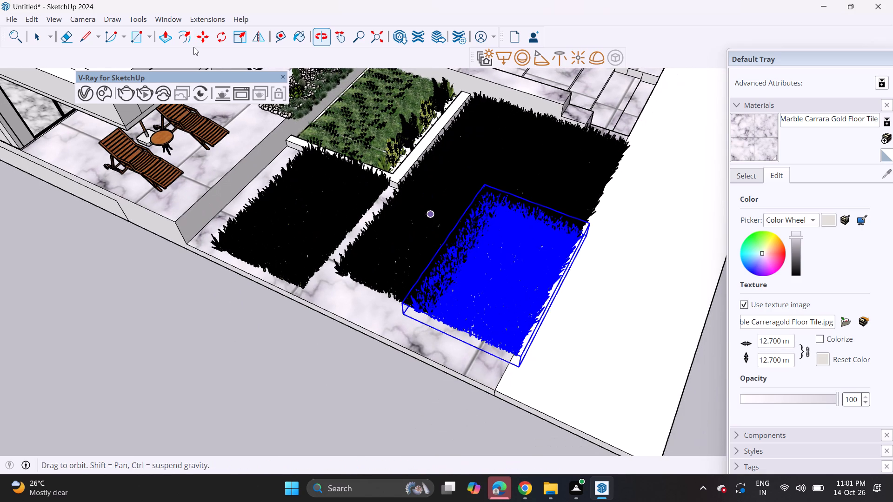
left_click(236, 38)
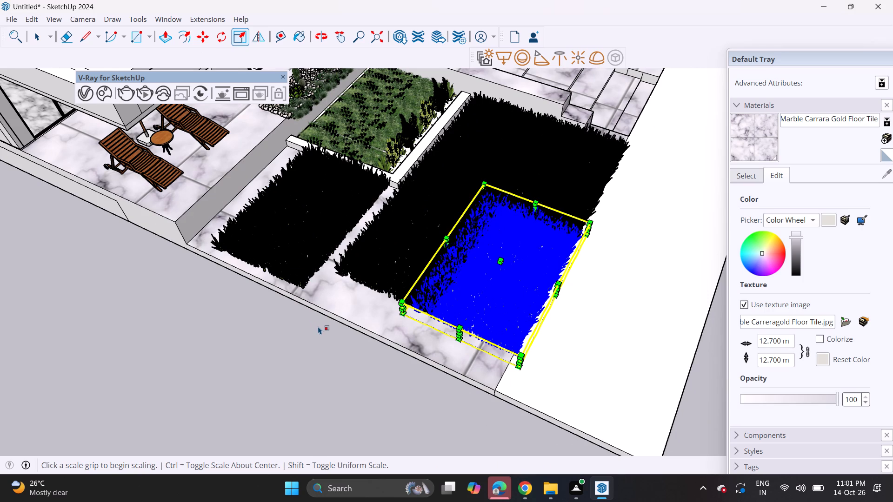
left_click(462, 334)
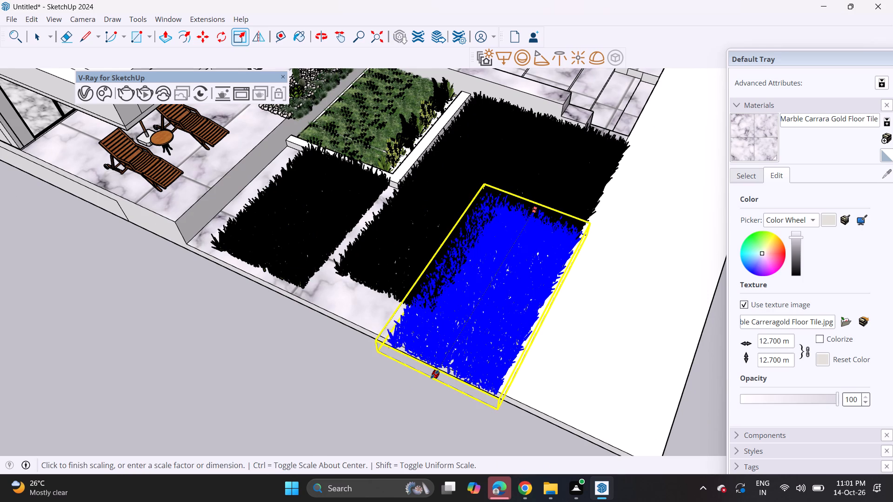
left_click(434, 374)
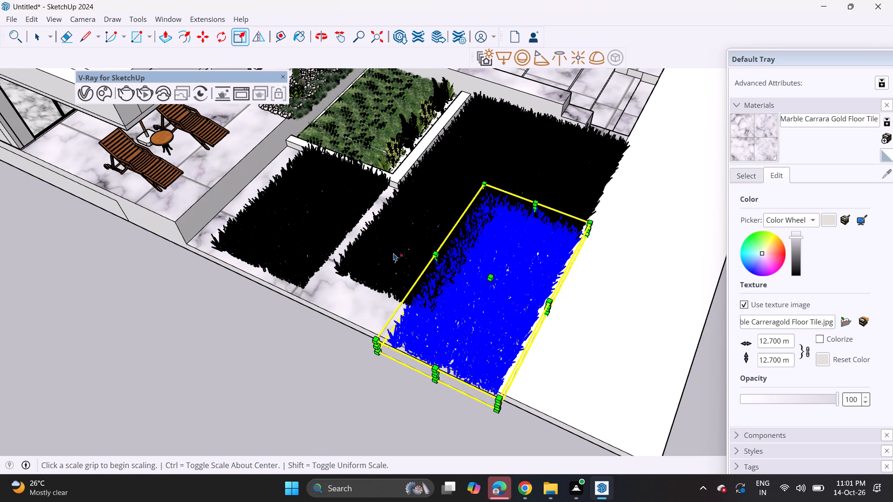
Stretch the outer grass patch in the row in front of the planter out to the courtyard's side edge.
key("space")
left_click(393, 253)
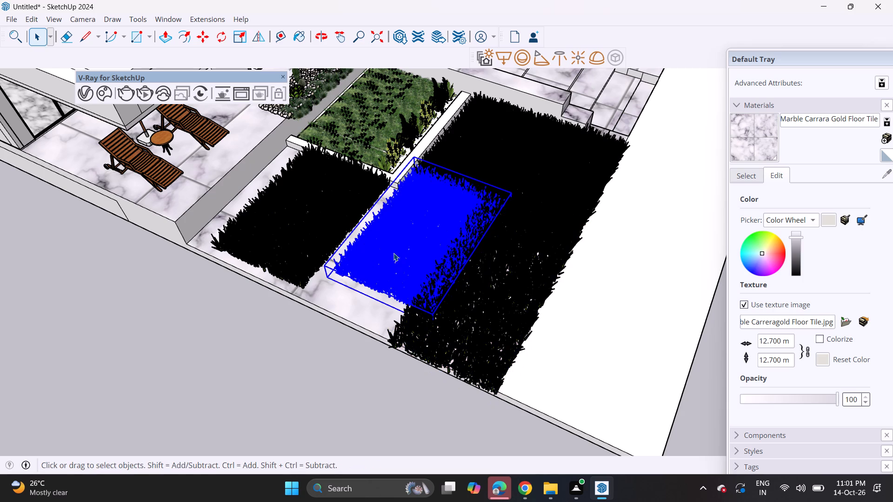
left_click(243, 39)
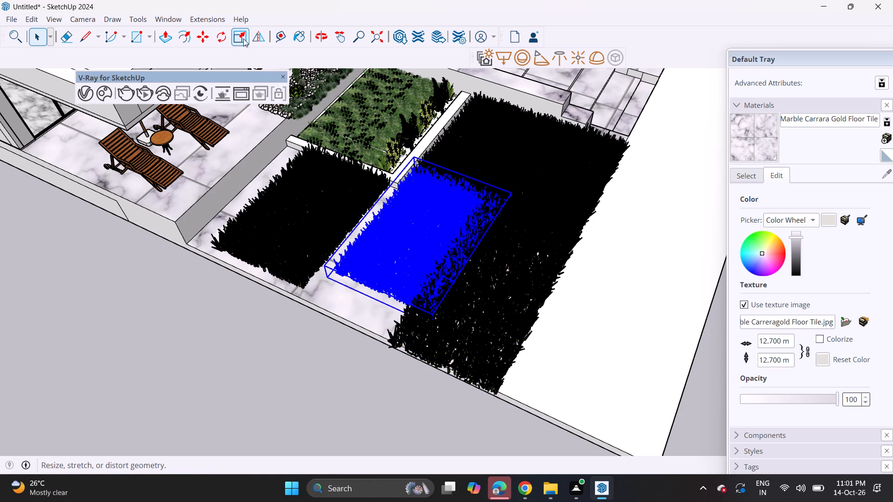
left_click(381, 295)
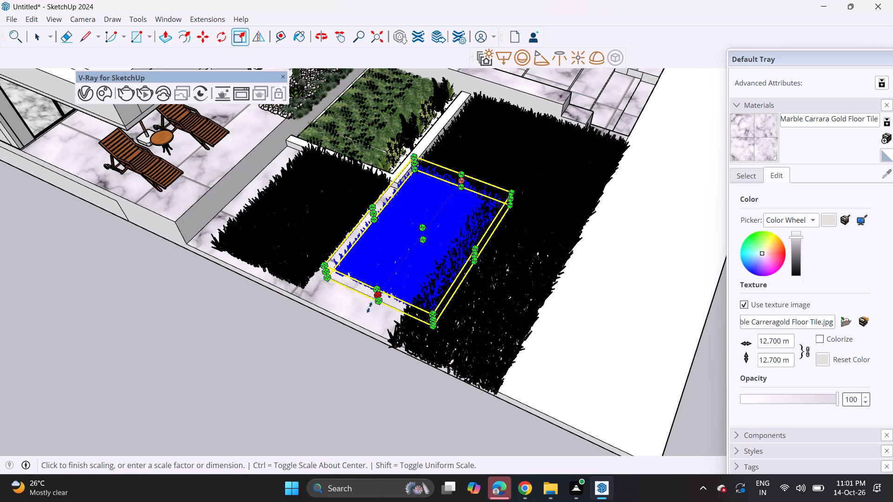
left_click(352, 342)
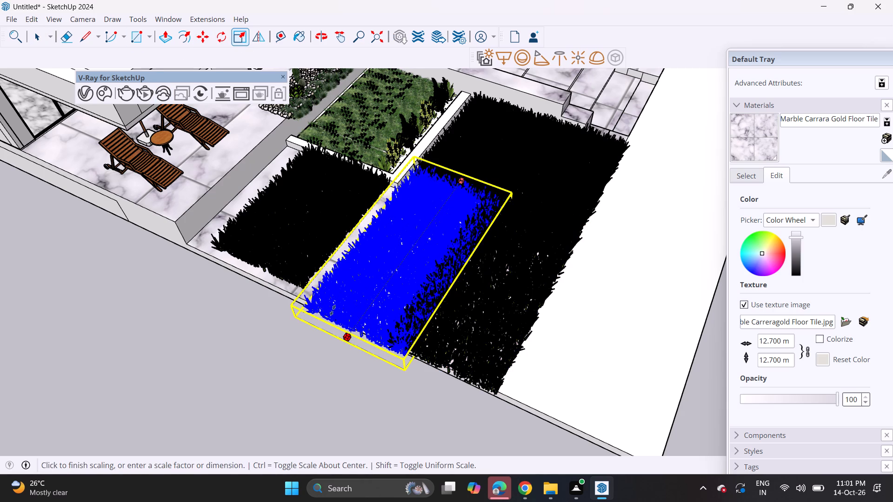
Stretch the grass patch beside the planter to meet the front grass, the raised terrace wall and the courtyard's outer side edge.
middle_click_drag(324, 242, 428, 259)
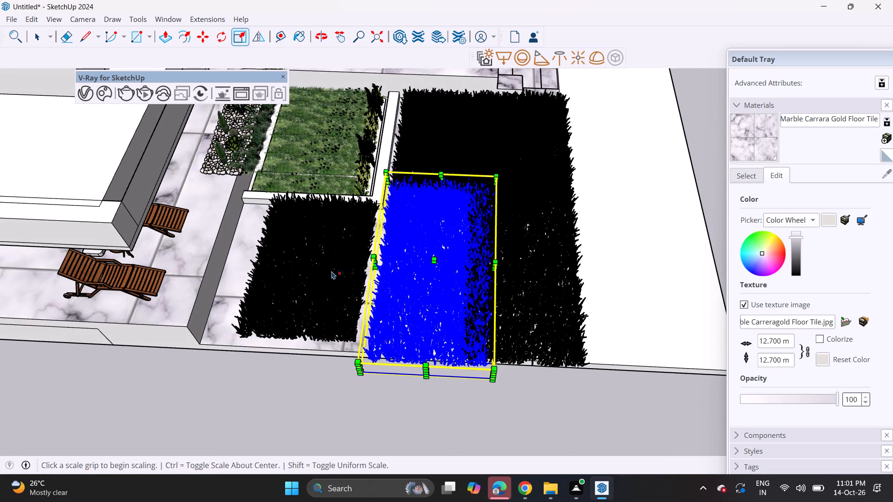
key("space")
left_click(332, 271)
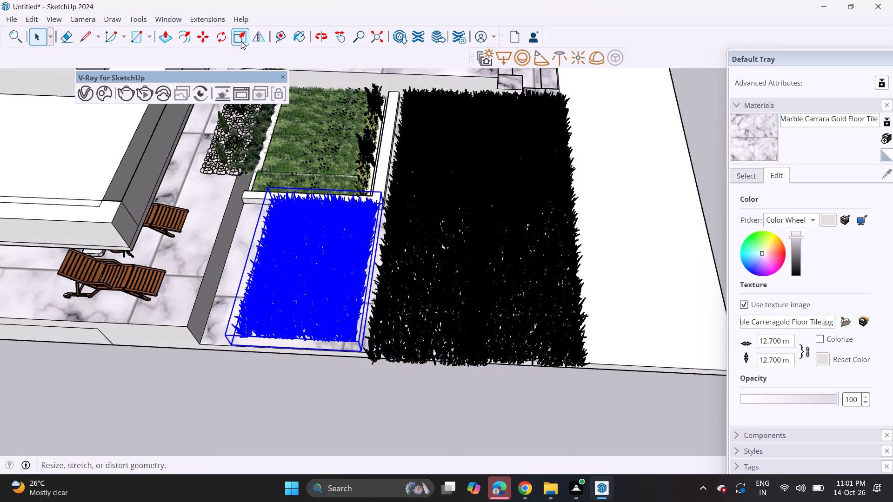
left_click(241, 41)
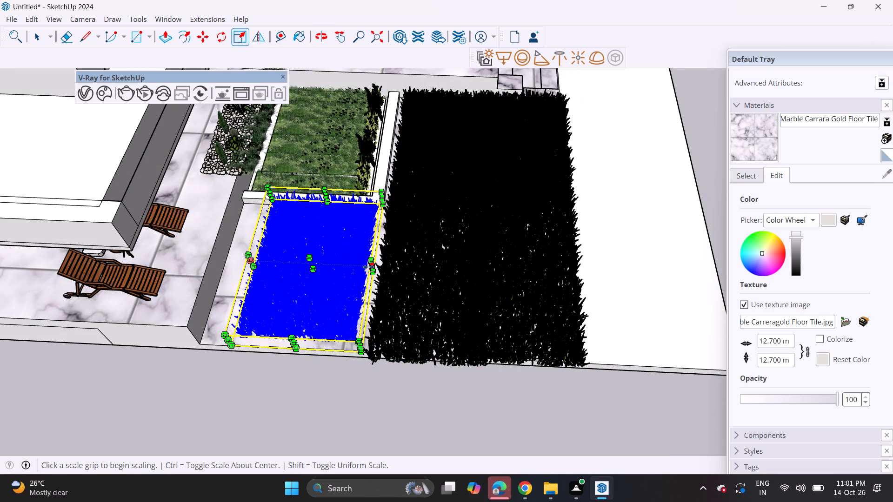
left_click(368, 267)
left_click(386, 267)
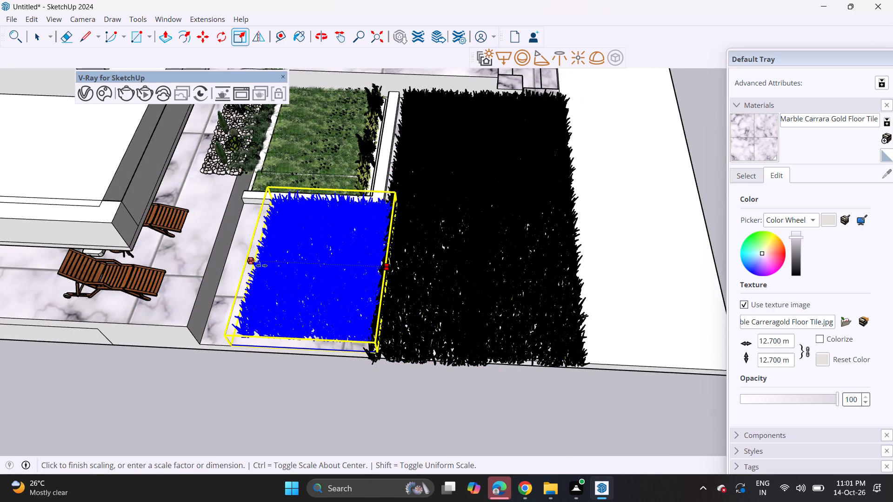
left_click(254, 265)
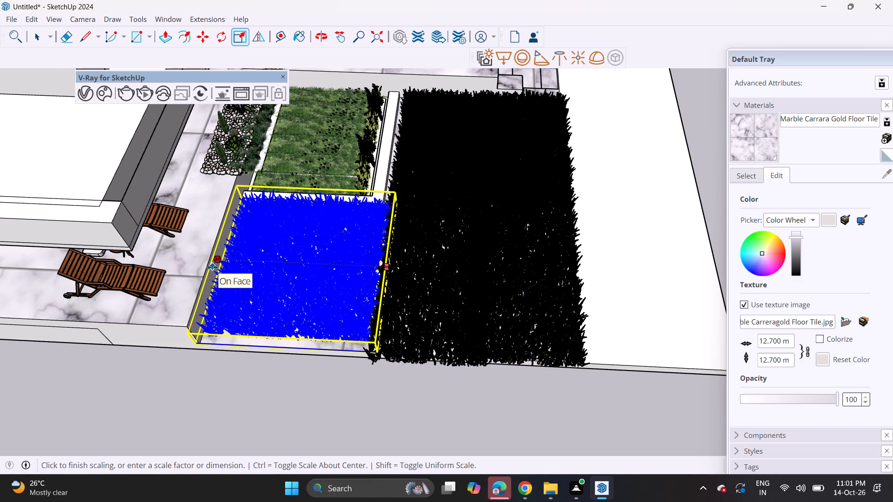
left_click(212, 267)
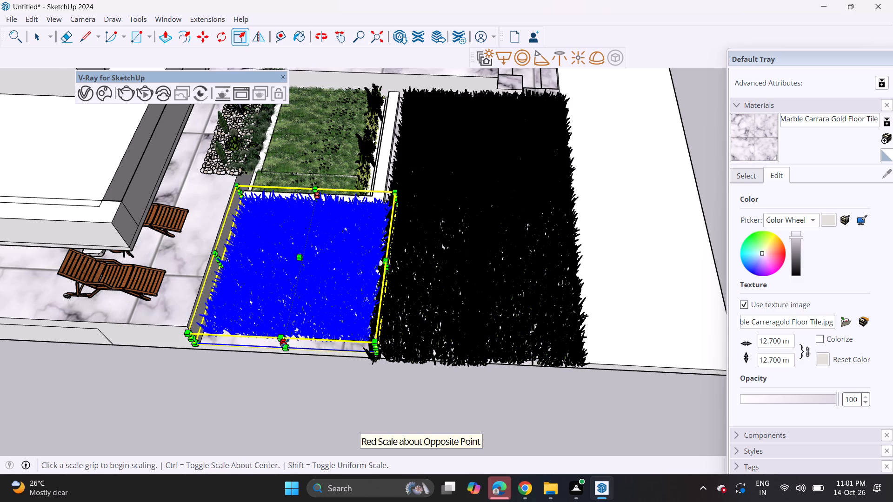
left_click(285, 343)
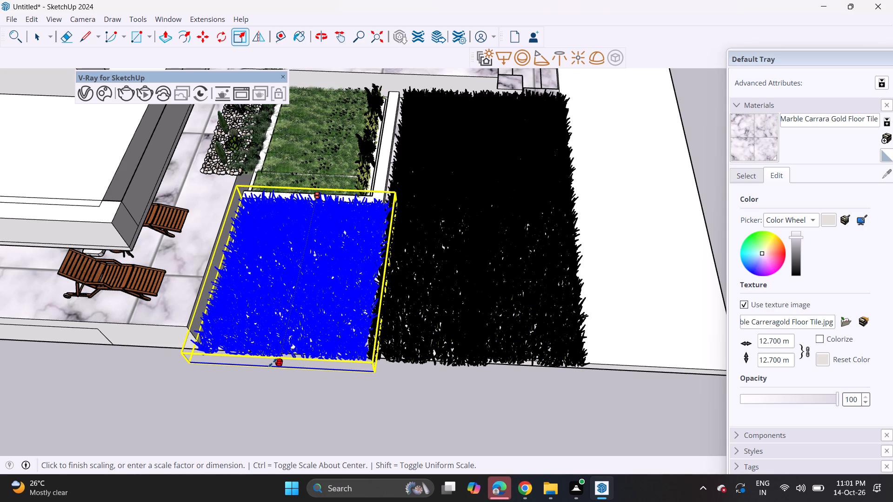
left_click(273, 363)
middle_click_drag(523, 307, 6, 210)
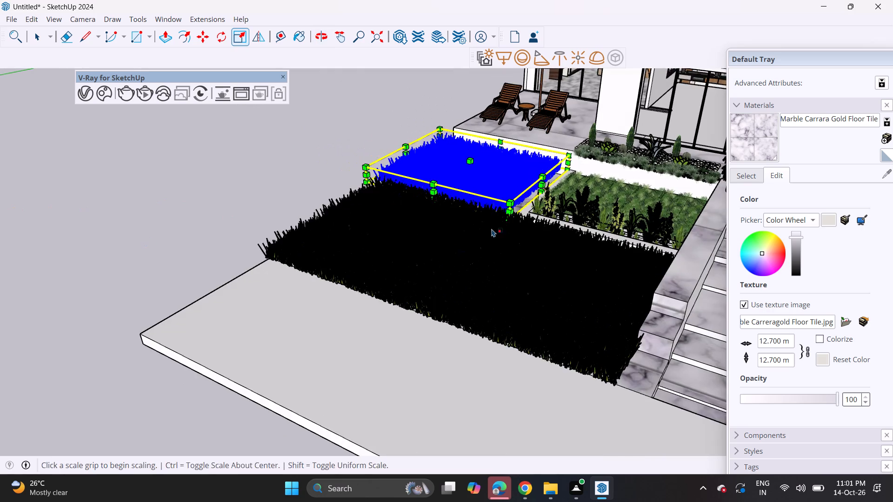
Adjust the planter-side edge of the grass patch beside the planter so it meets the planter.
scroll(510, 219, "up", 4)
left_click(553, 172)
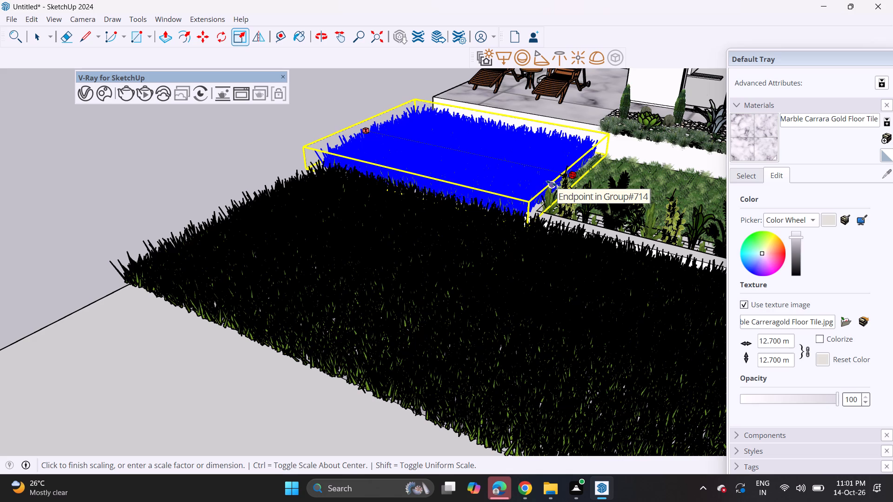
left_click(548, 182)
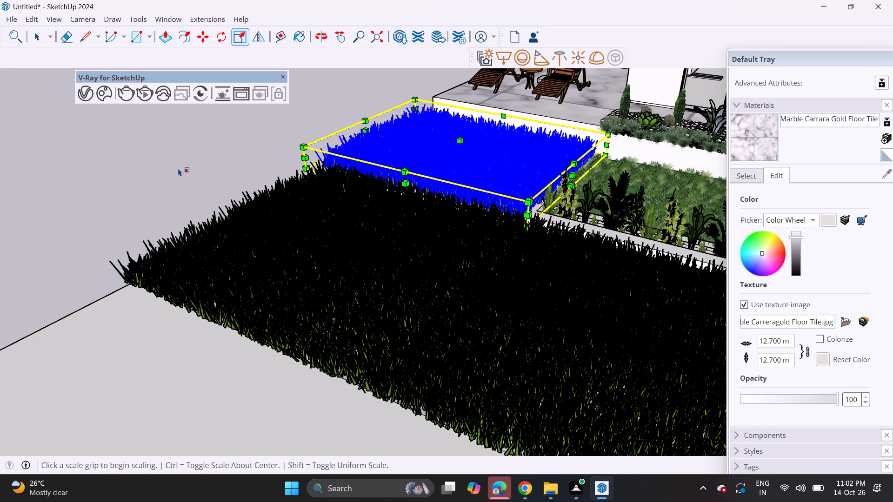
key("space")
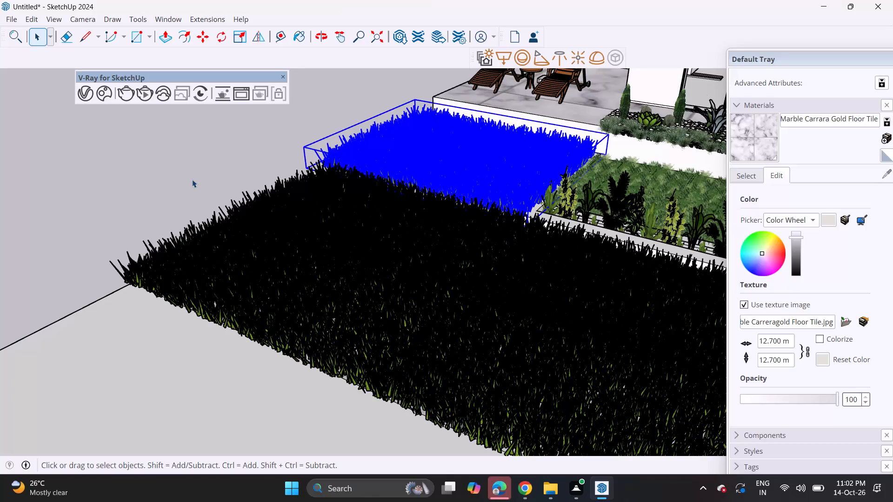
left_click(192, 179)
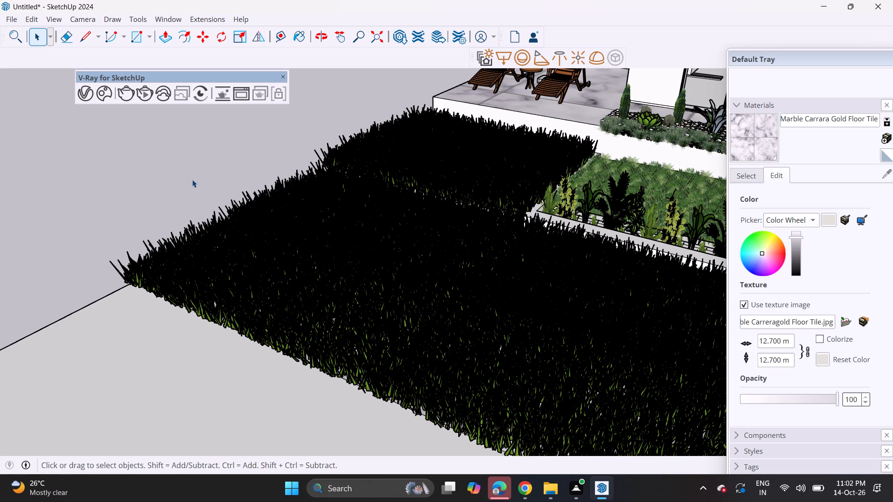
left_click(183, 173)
Examine the grass-covered courtyard from several angles and against the whole villa front.
middle_click_drag(267, 324, 288, 266)
scroll(288, 266, "down", 12)
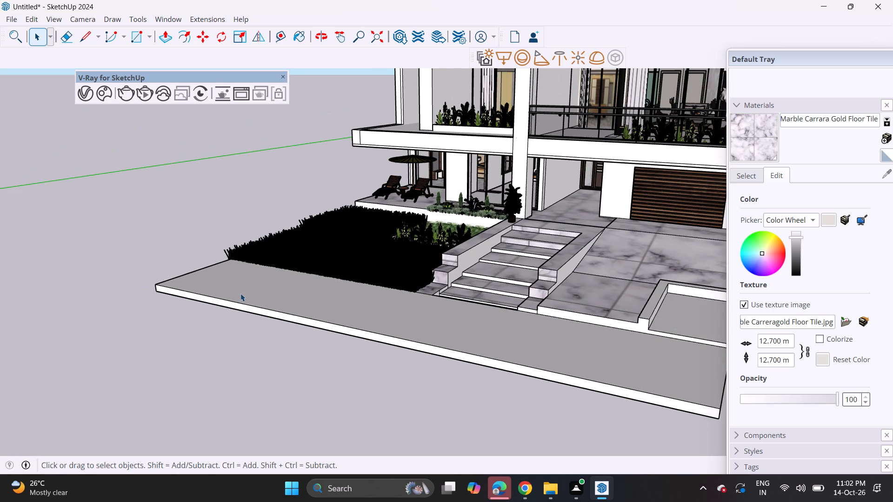
middle_click_drag(190, 287, 192, 288)
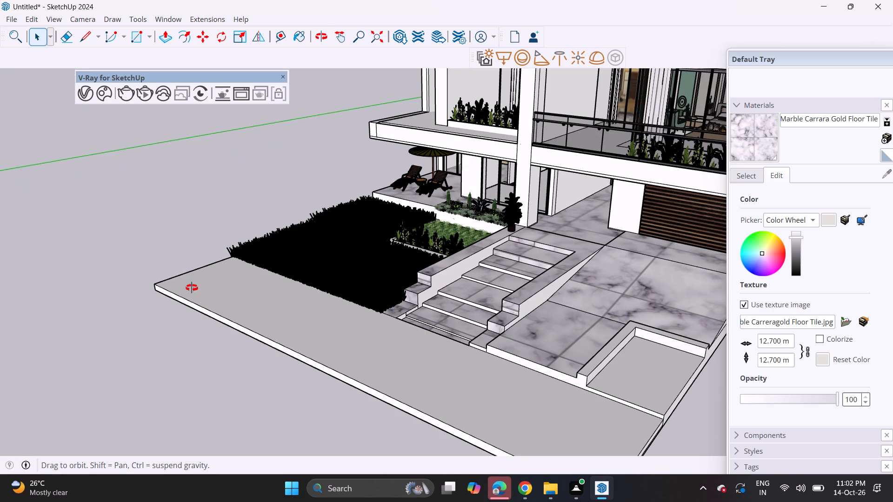
middle_click_drag(192, 288, 318, 254)
middle_click_drag(330, 248, 138, 352, "shift")
middle_click_drag(136, 346, 204, 310)
scroll(203, 308, "down", 3)
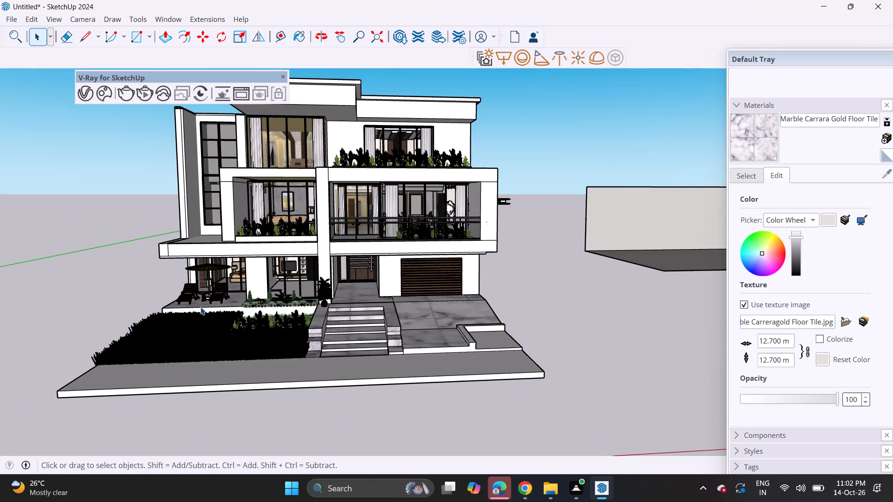
middle_click_drag(199, 303, 230, 343, "shift")
middle_click_drag(230, 343, 221, 349)
Delete all five imported grass patches from the front courtyard.
scroll(221, 349, "up", 3)
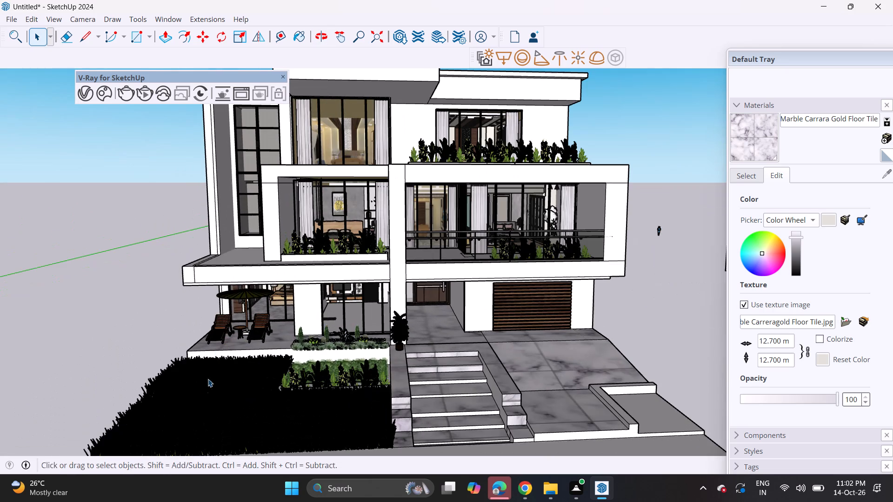
left_click(202, 396)
key("Delete")
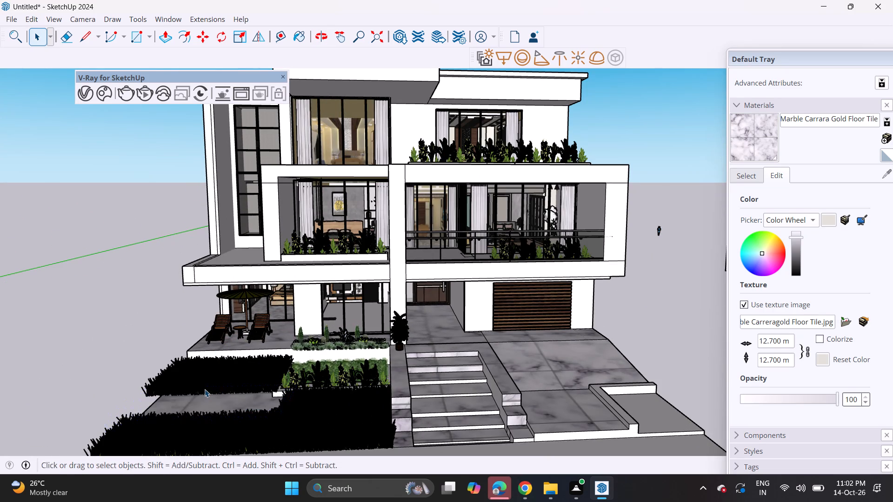
left_click(205, 389)
key("Delete")
left_click(229, 446)
key("Delete")
left_click(280, 429)
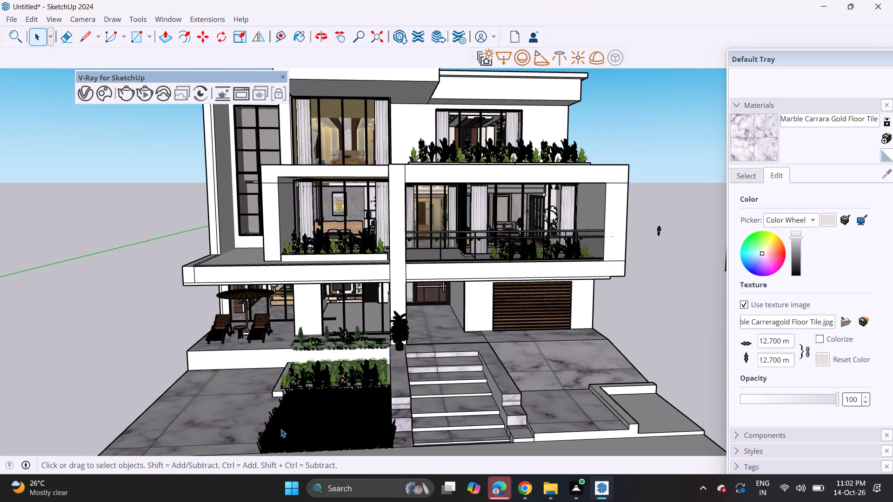
key("Delete")
left_click(307, 409)
key("Delete")
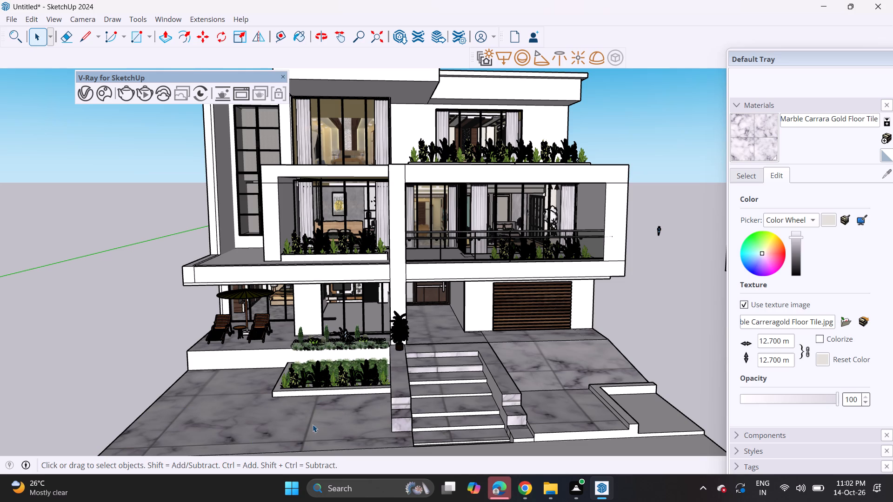
Paint the front courtyard floor and the sunken bed beside the driveway with Color M05 from the Colors collection.
left_click(749, 177)
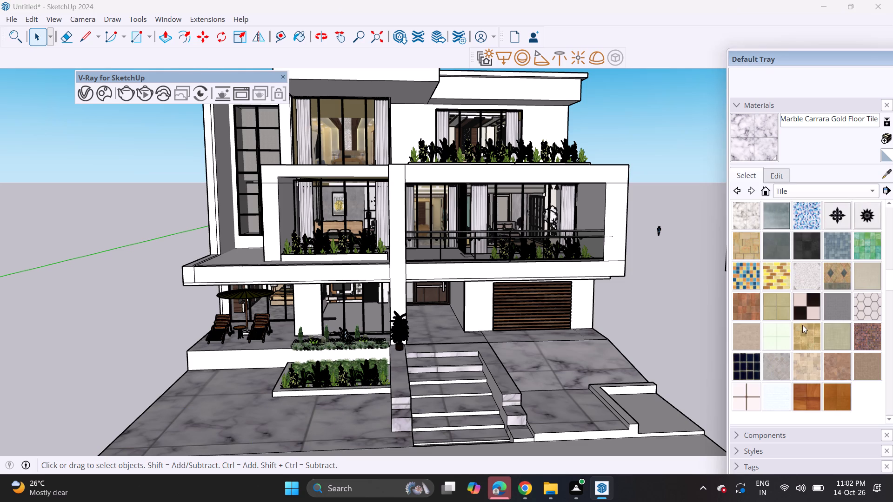
left_click(817, 198)
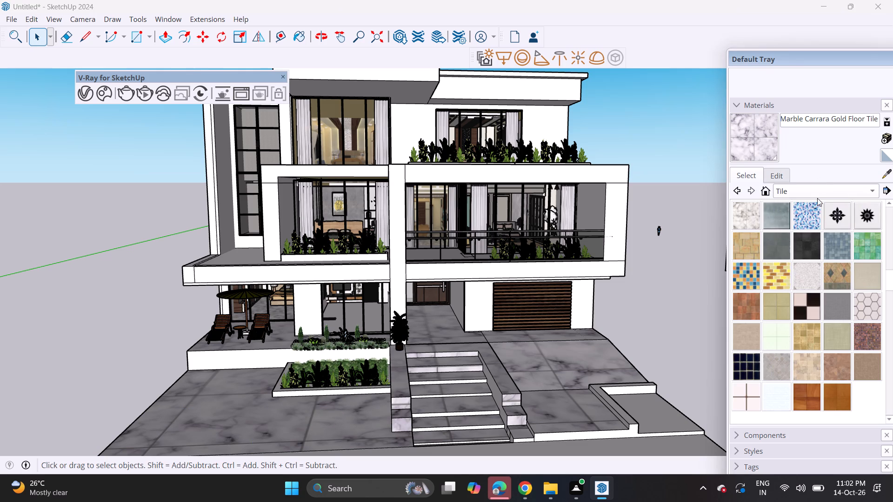
left_click(810, 193)
left_click(765, 99)
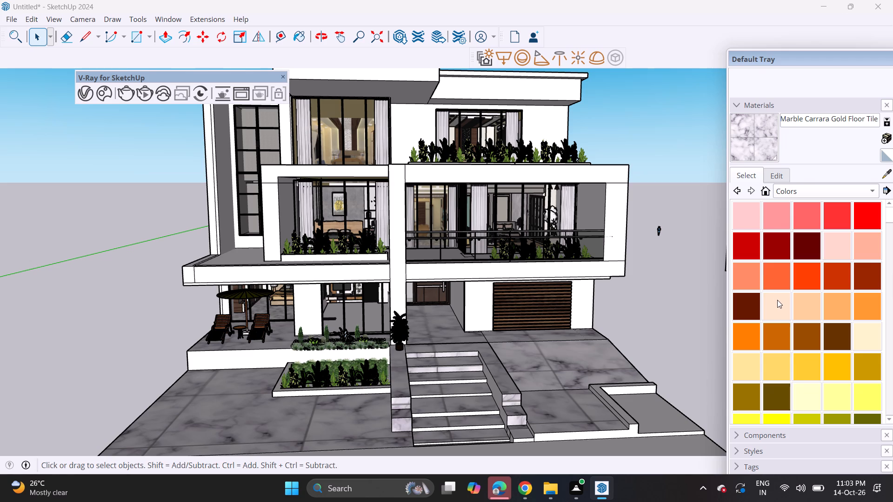
scroll(803, 317, "down", 11)
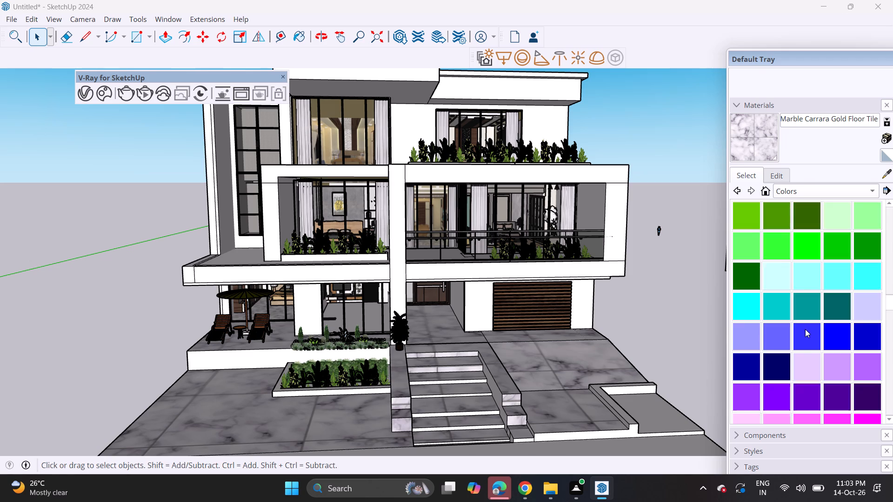
scroll(805, 329, "down", 8)
left_click(785, 287)
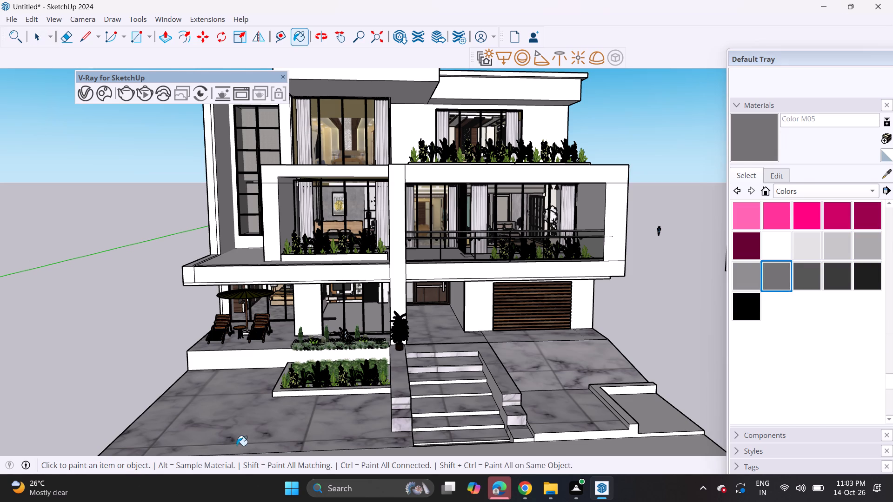
left_click(255, 429)
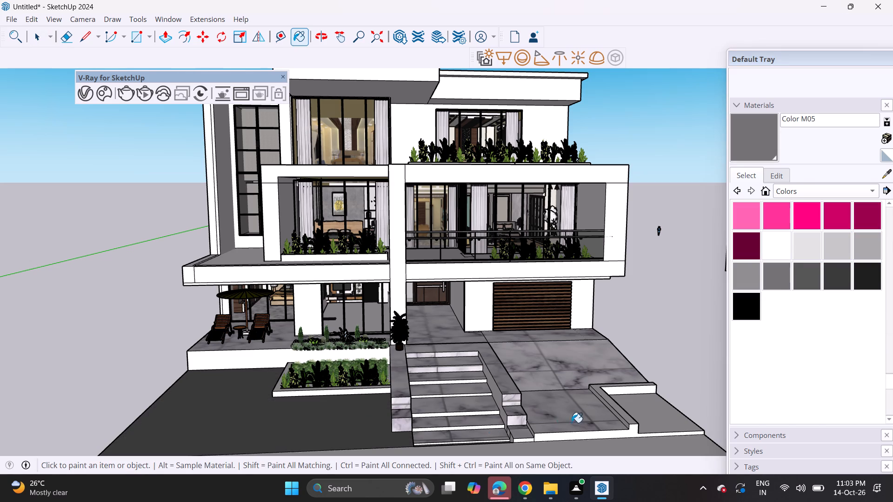
left_click(637, 416)
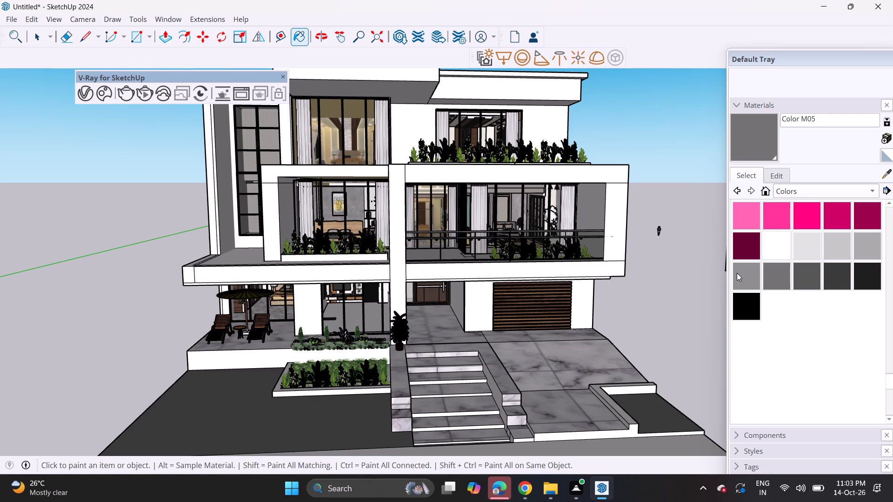
Give the Color M05 material the grass image "download" from the Downloads folder as its texture.
left_click(780, 185)
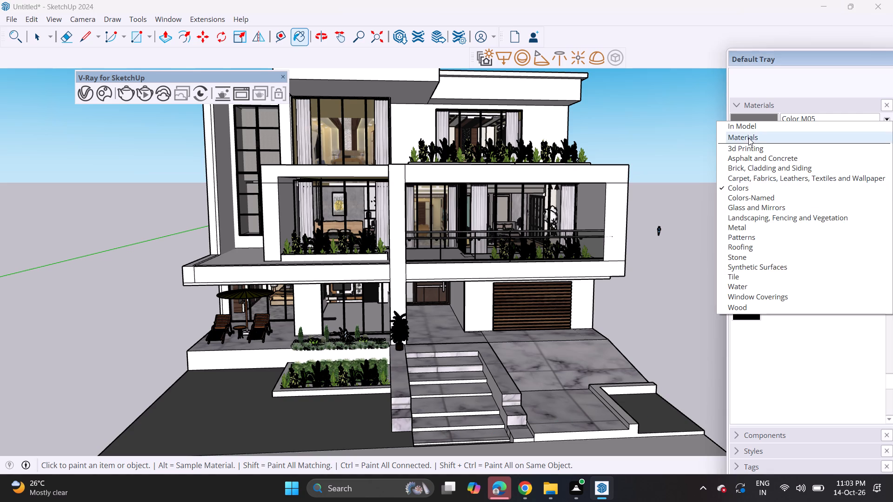
left_click(749, 116)
left_click(779, 175)
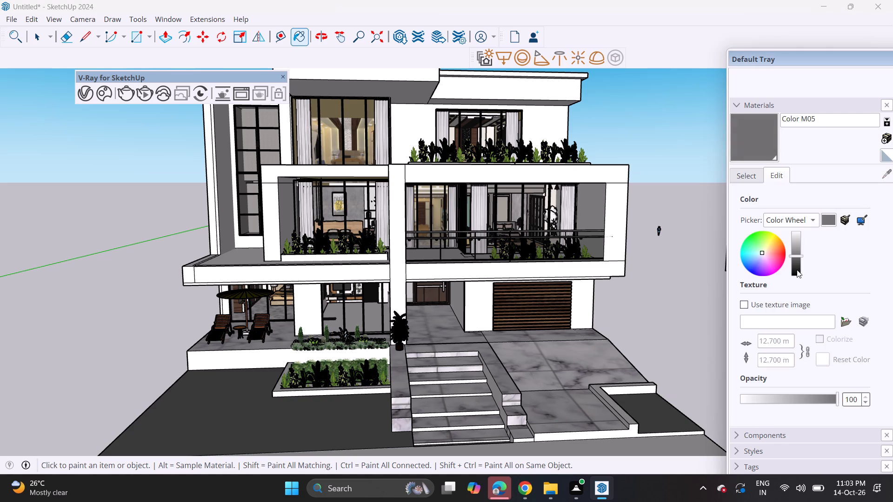
left_click(838, 324)
left_click(851, 322)
scroll(239, 155, "down", 3)
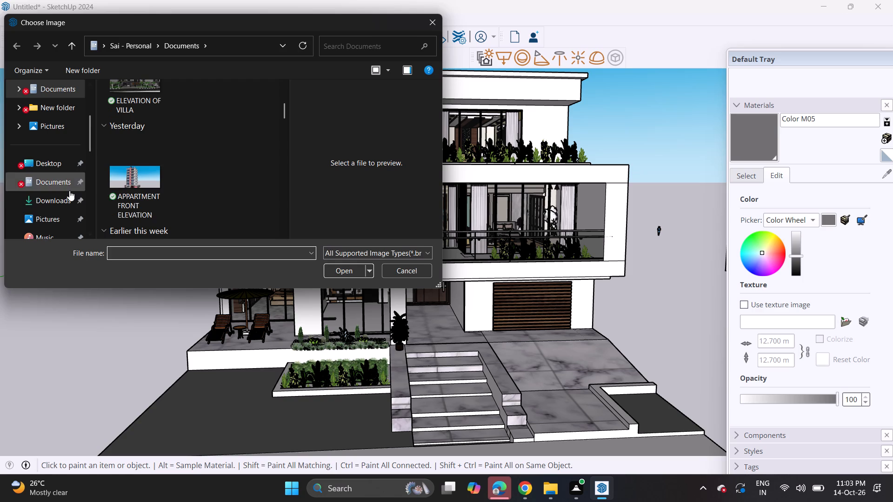
left_click(43, 196)
scroll(182, 155, "down", 8)
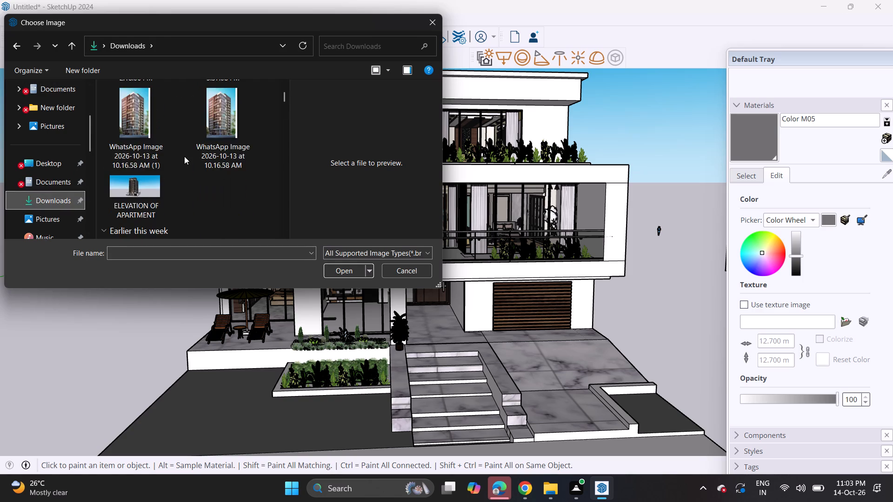
scroll(184, 156, "down", 3)
left_click(221, 187)
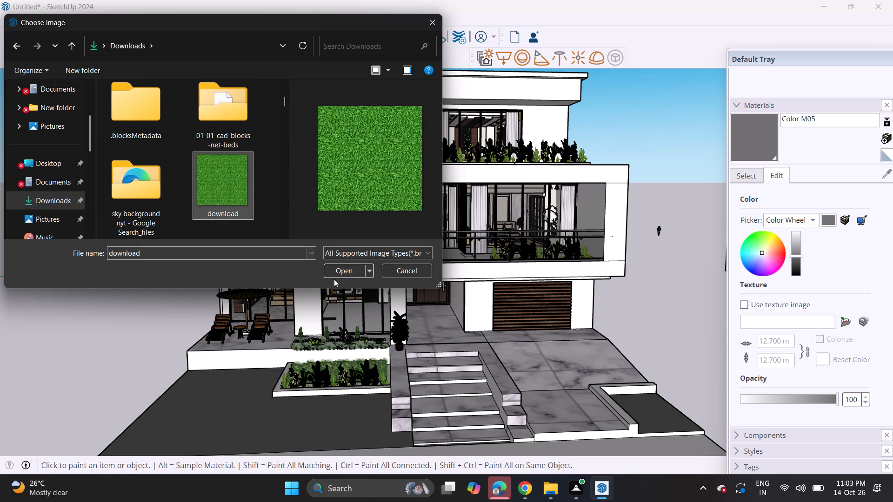
left_click(342, 266)
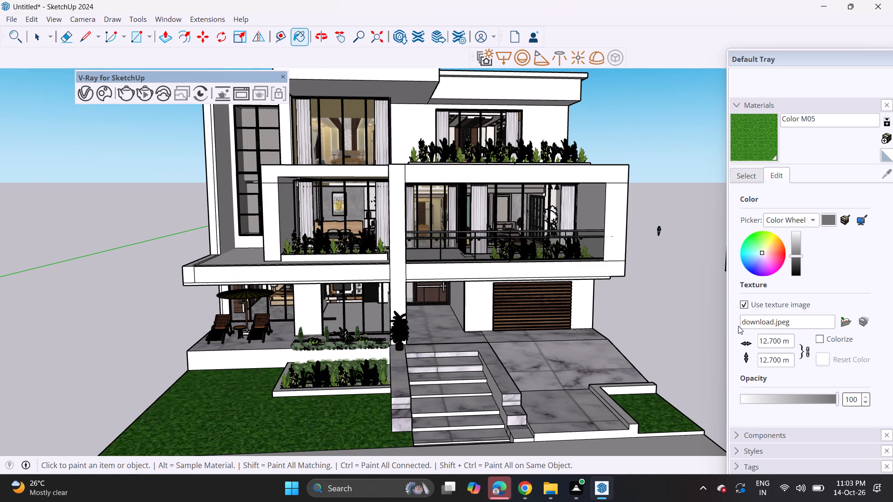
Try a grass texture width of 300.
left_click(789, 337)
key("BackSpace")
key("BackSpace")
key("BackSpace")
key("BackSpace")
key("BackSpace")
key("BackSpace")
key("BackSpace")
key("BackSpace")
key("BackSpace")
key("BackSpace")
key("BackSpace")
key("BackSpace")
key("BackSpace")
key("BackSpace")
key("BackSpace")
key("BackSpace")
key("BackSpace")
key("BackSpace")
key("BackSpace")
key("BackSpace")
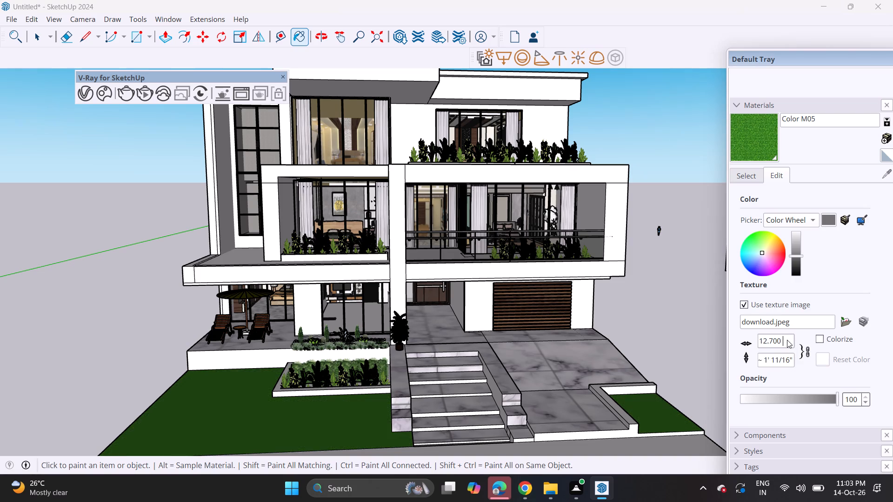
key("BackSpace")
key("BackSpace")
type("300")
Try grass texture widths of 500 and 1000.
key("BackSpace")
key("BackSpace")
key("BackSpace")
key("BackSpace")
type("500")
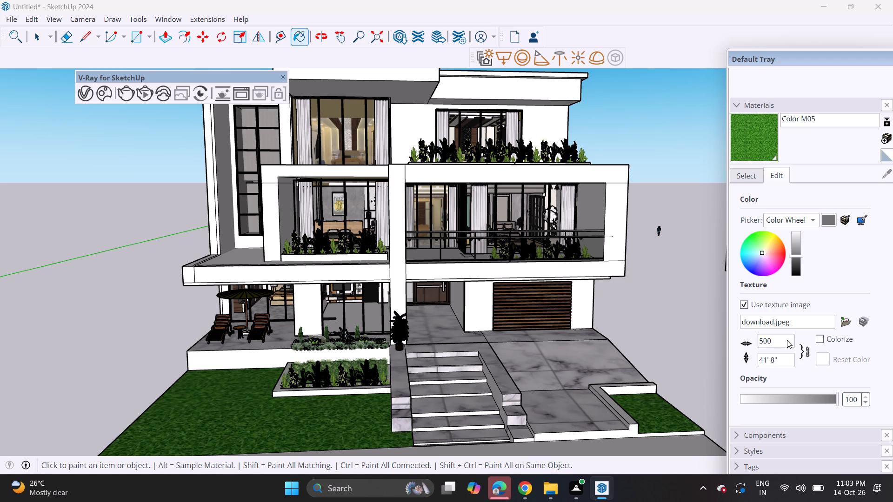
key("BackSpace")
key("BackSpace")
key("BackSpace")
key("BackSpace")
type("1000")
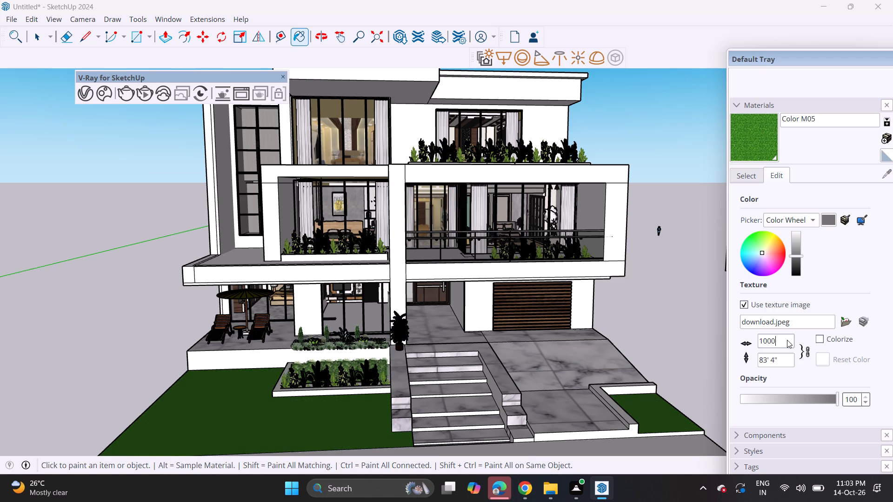
Set the grass texture width to 700.
key("BackSpace")
key("BackSpace")
key("BackSpace")
key("BackSpace")
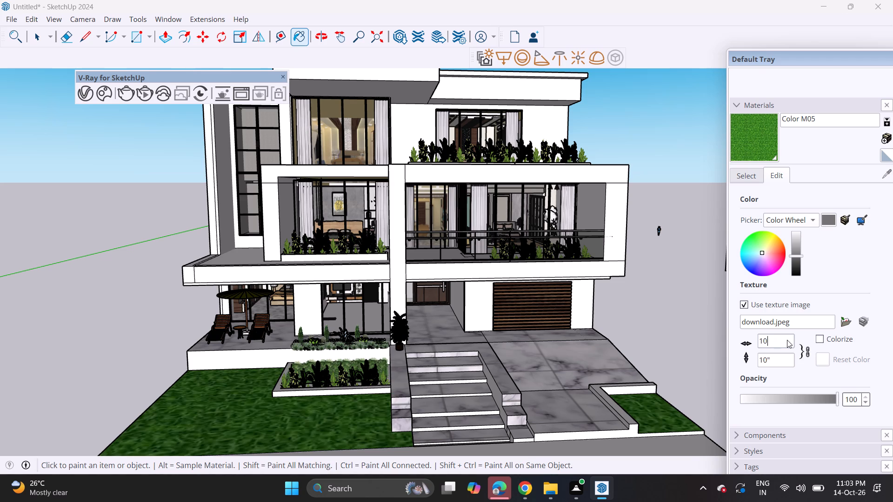
key("BackSpace")
type("700")
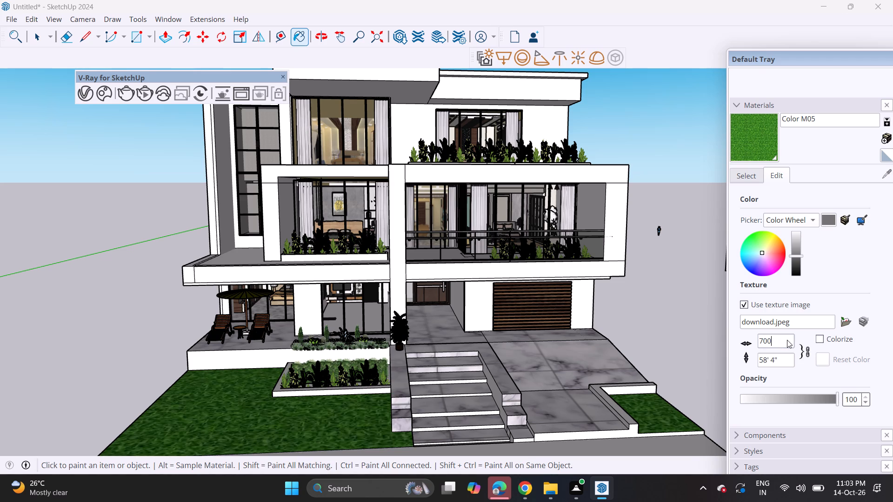
key("space")
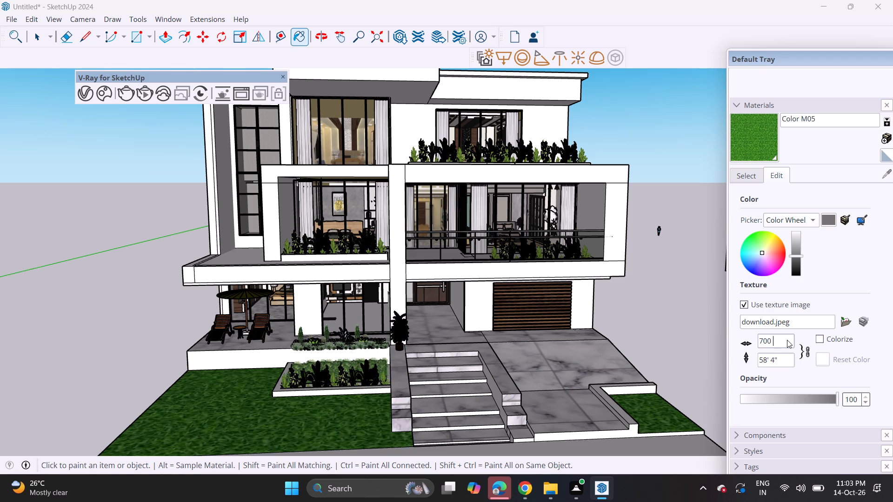
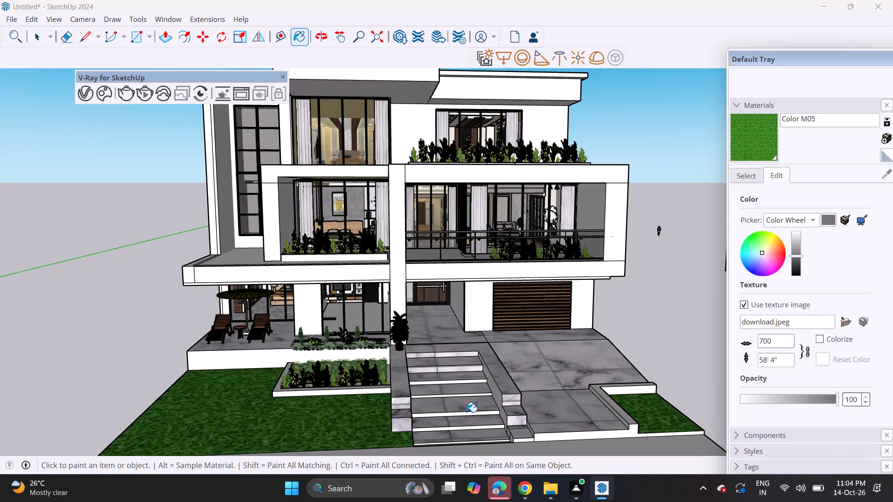
Open the wood-slatted garage door component for editing.
middle_click_drag(438, 394, 392, 334)
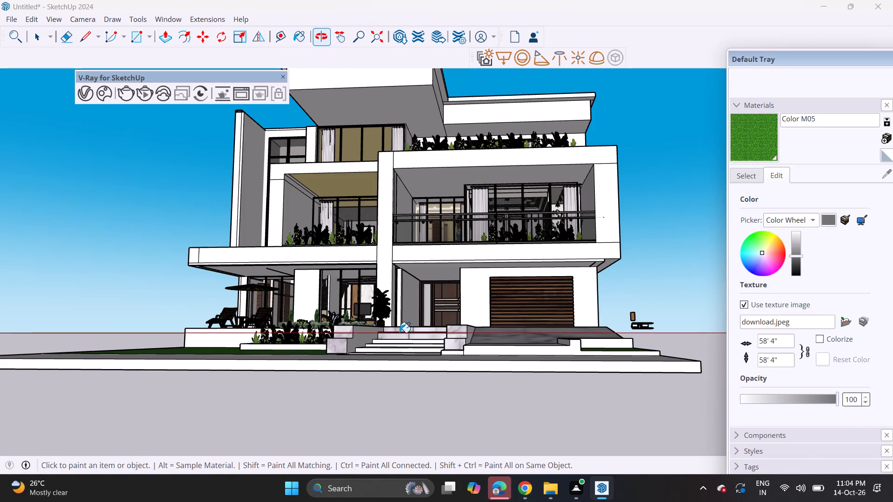
middle_click_drag(403, 331, 431, 371)
scroll(431, 371, "down", 3)
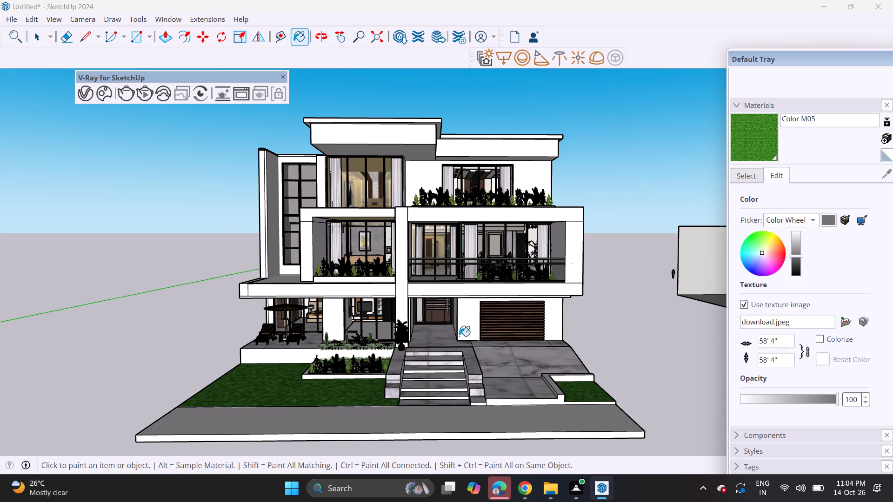
scroll(512, 317, "up", 6)
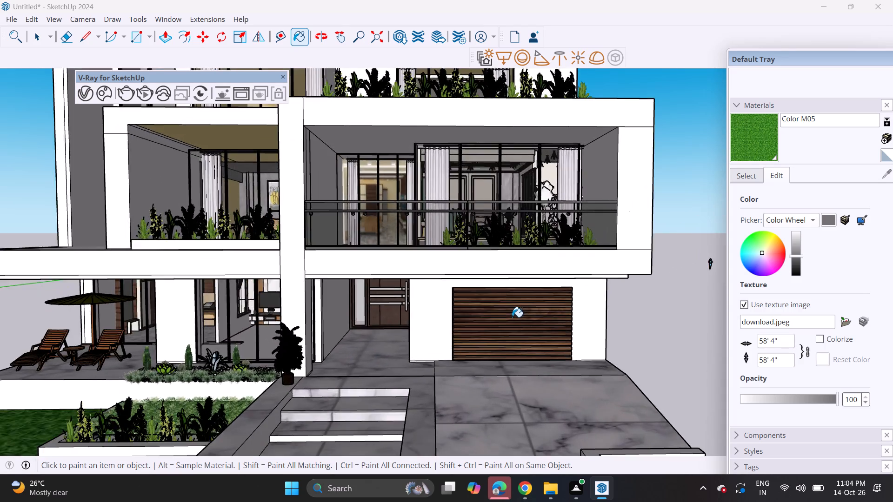
scroll(512, 317, "up", 18)
key("space")
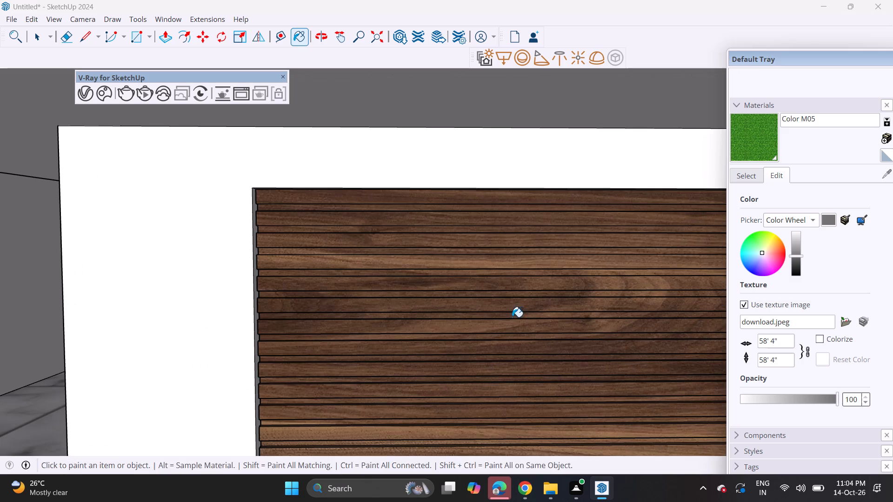
left_click(507, 322)
right_click(507, 322)
left_click(573, 71)
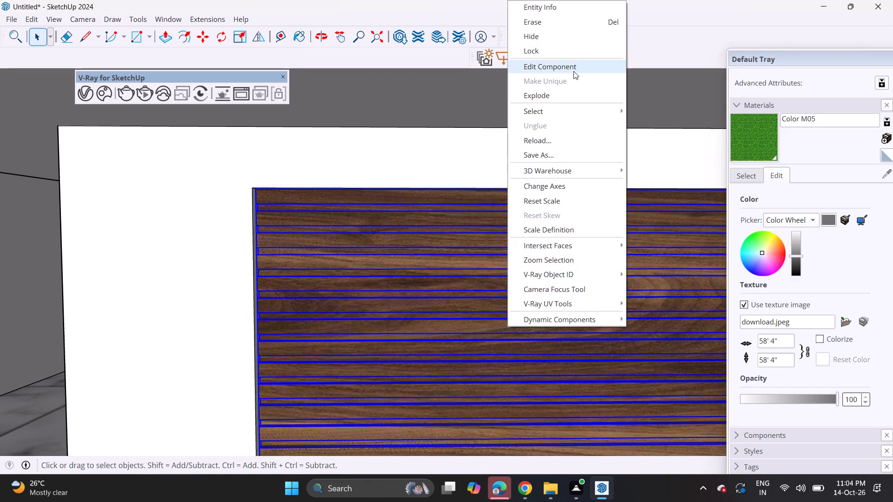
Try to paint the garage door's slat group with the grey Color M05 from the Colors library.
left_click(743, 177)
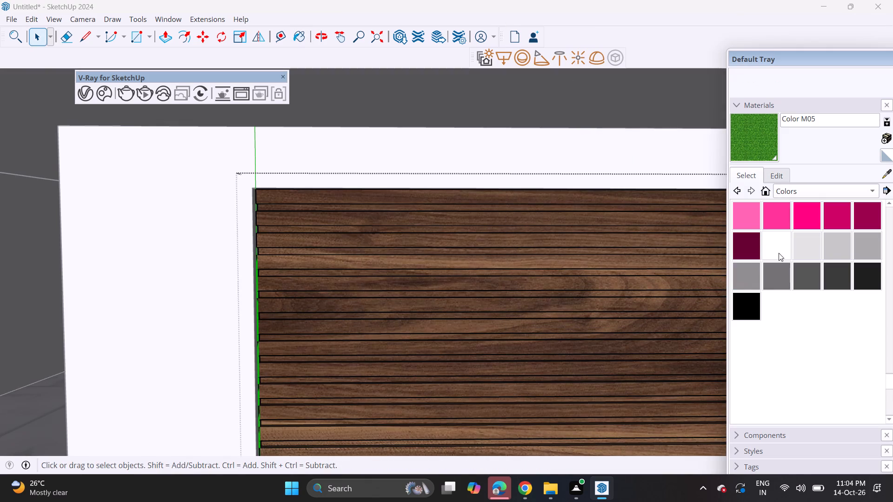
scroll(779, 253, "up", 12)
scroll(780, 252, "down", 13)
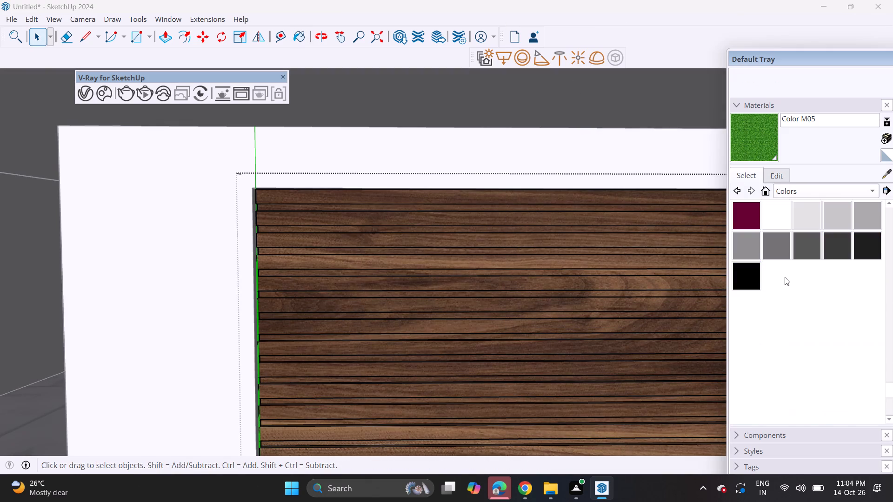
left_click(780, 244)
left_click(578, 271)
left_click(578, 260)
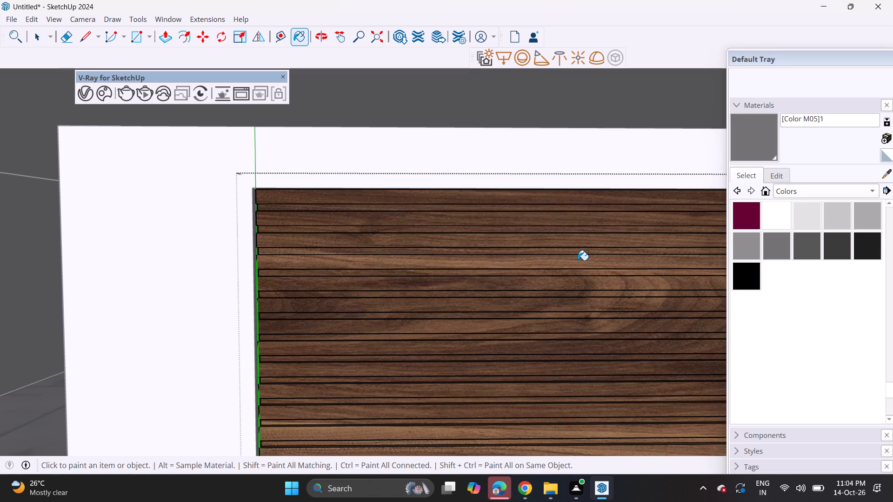
Convert the garage door's slat group into a component, keeping the default definition settings.
key("space")
left_click(587, 264)
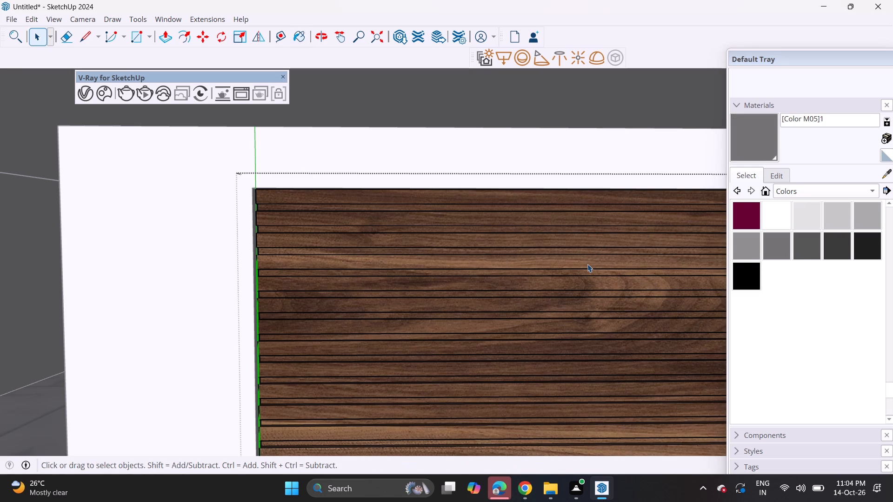
right_click(587, 264)
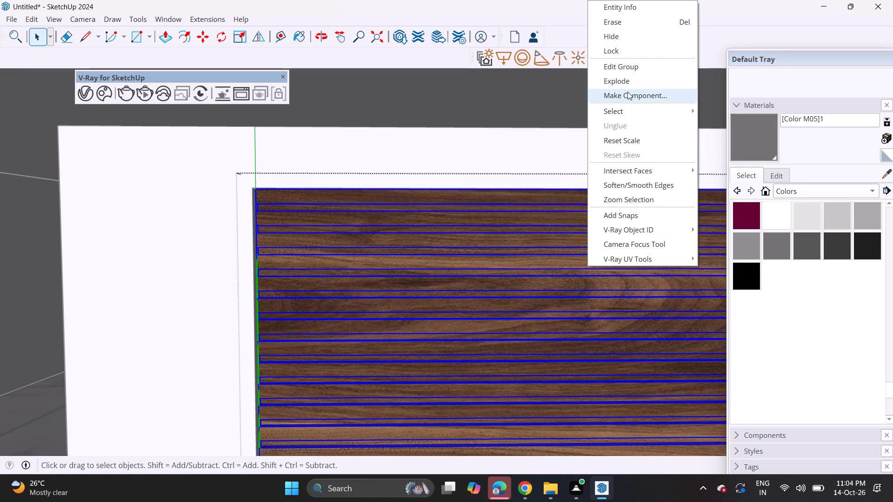
left_click(627, 92)
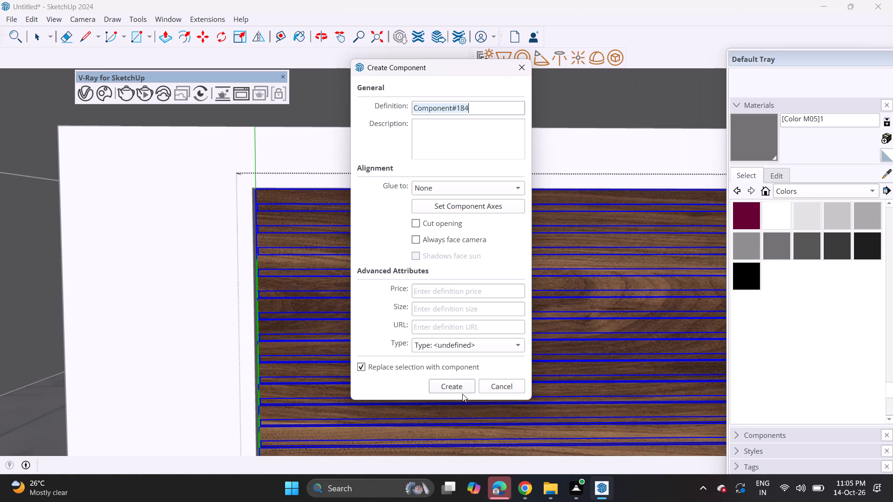
left_click(463, 383)
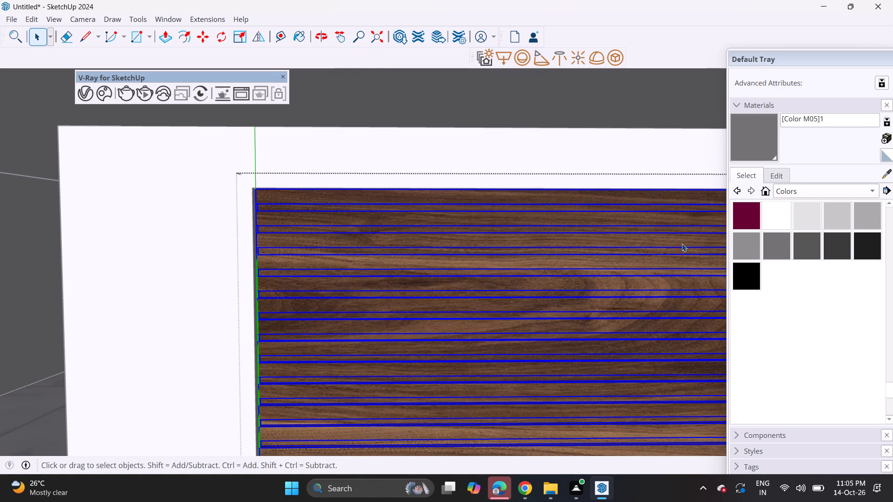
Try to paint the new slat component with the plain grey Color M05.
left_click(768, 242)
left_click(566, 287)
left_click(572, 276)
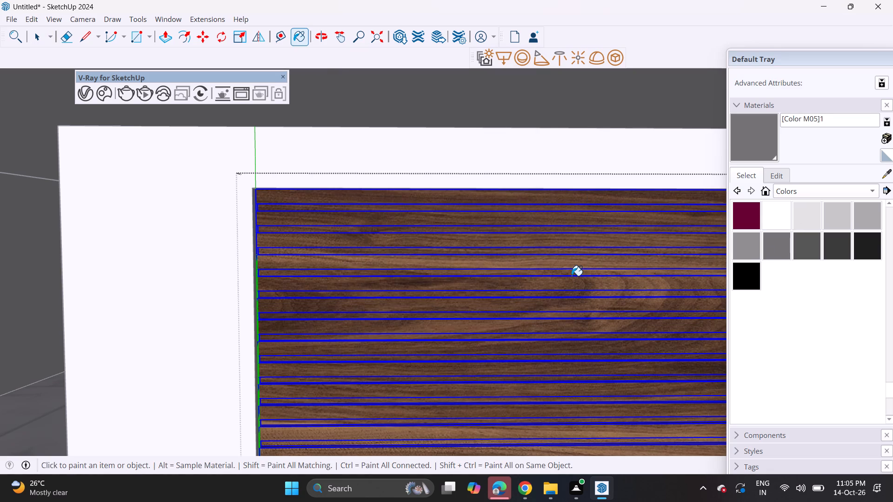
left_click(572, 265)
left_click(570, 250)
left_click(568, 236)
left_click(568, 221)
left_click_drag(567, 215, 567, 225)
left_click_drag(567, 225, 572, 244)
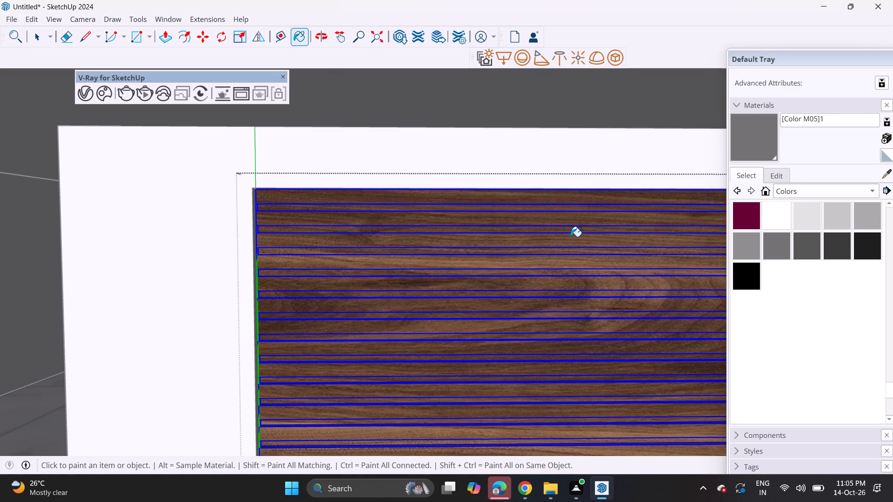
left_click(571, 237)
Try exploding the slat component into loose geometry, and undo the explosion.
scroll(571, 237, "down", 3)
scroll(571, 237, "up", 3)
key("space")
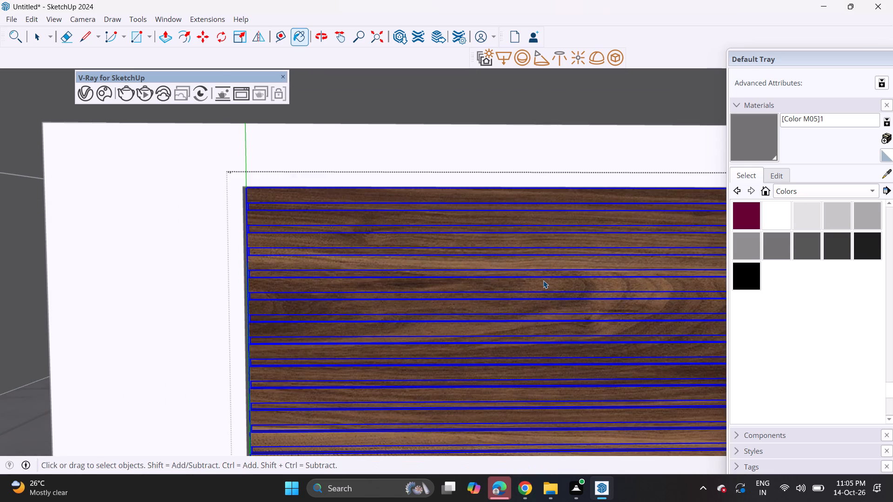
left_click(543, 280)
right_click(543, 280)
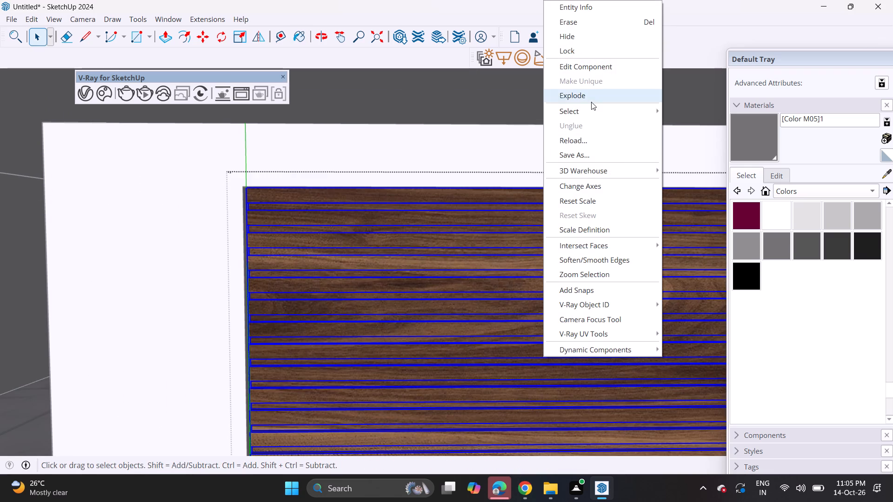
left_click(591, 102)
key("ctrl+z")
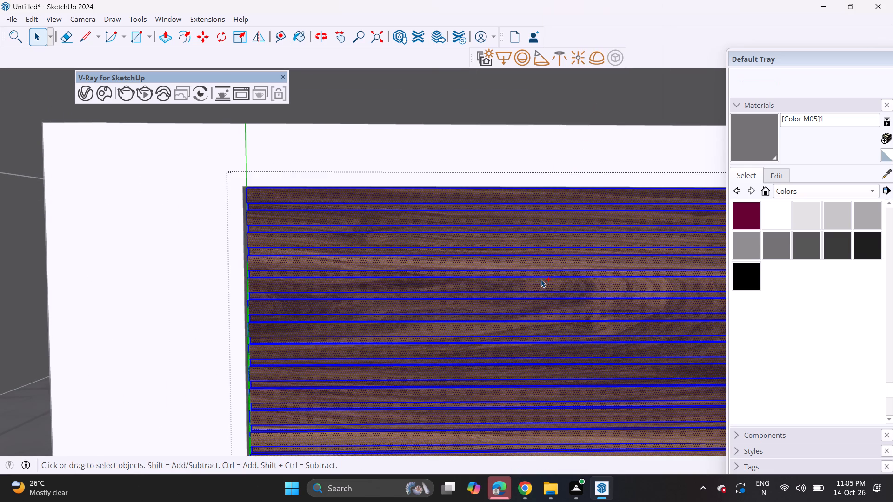
Open the garage door's slat component for editing.
left_click(541, 281)
right_click(541, 281)
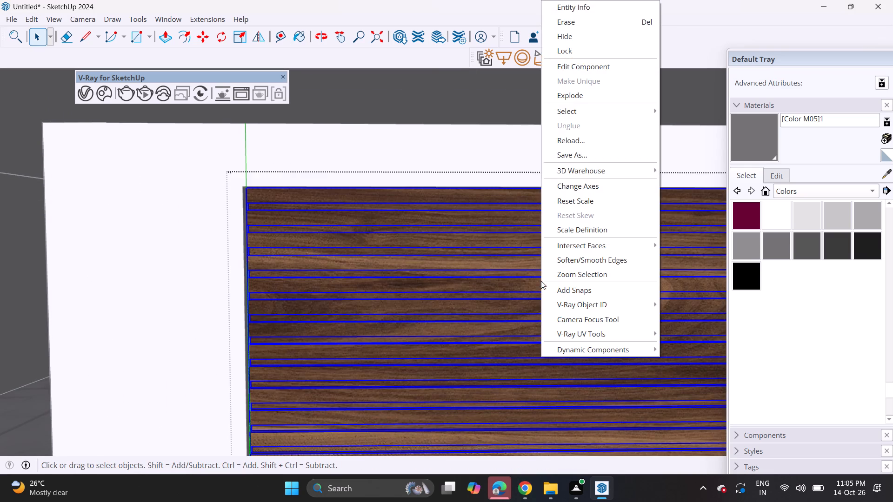
left_click(582, 68)
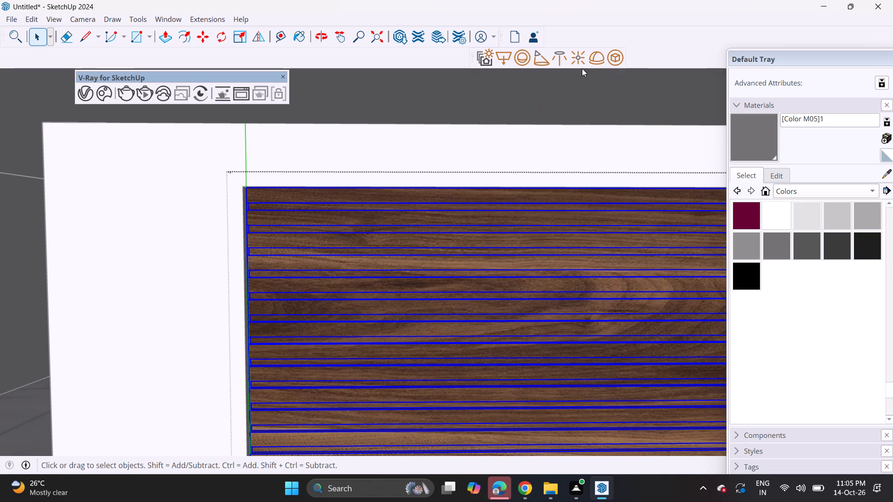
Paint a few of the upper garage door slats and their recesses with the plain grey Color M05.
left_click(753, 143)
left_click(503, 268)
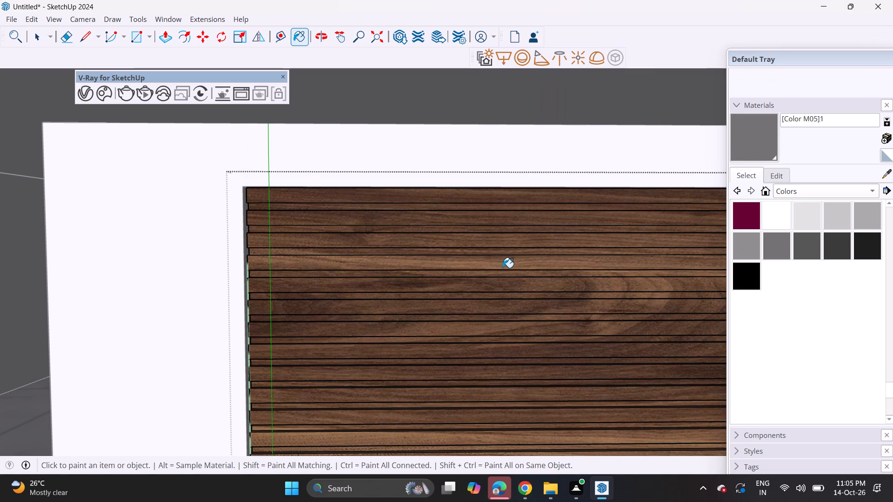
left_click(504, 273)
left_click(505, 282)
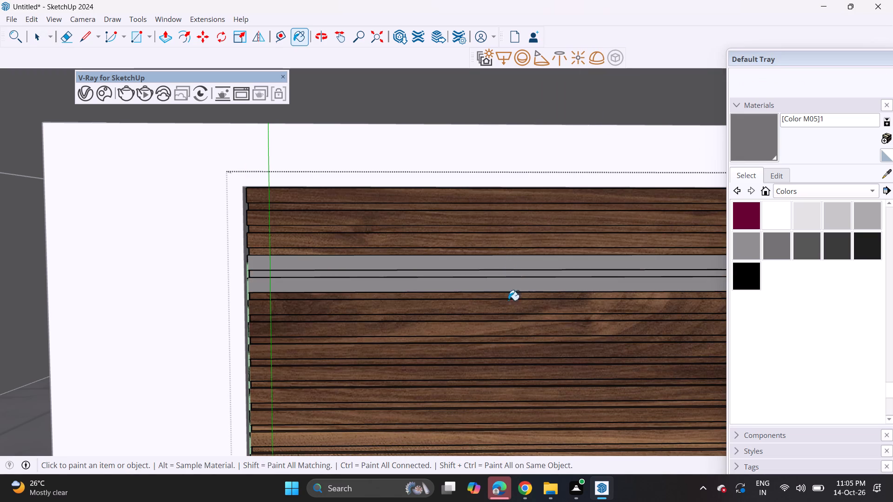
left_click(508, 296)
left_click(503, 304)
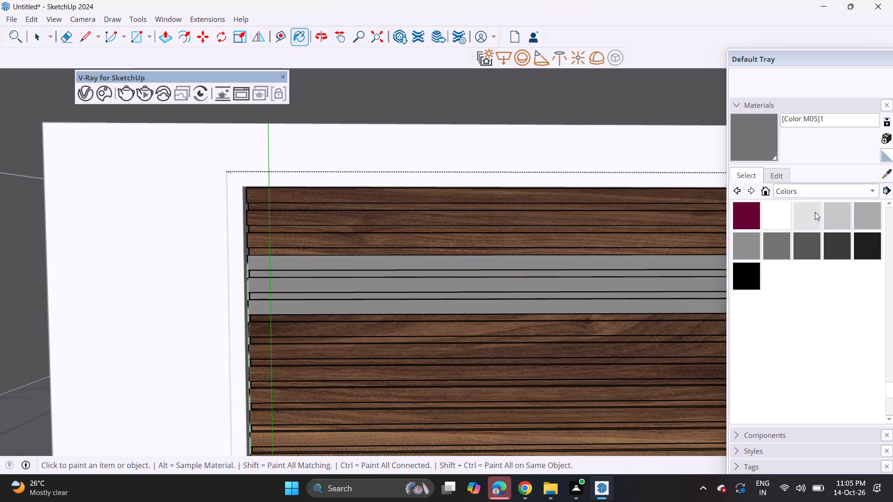
Paint the upper garage door slats and their recesses up to the door's top edge with dark grey Color M07.
left_click(829, 248)
left_click(557, 310)
left_click(552, 293)
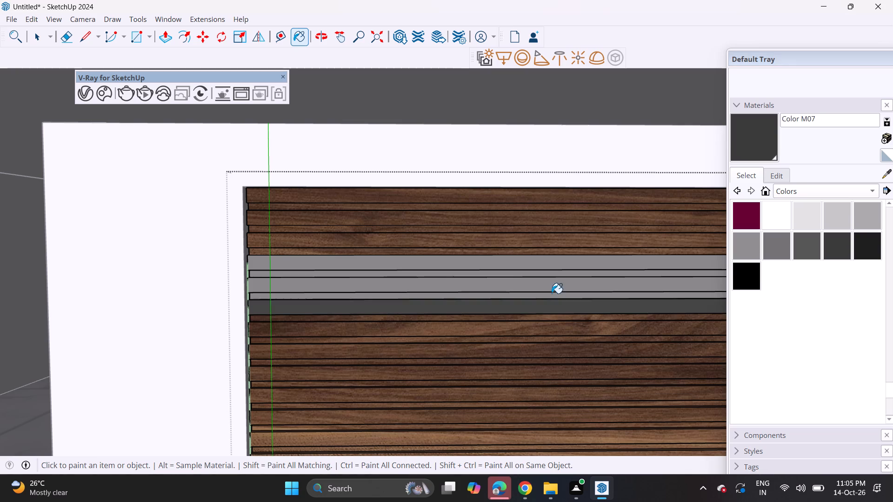
left_click(551, 285)
left_click(550, 275)
left_click(549, 265)
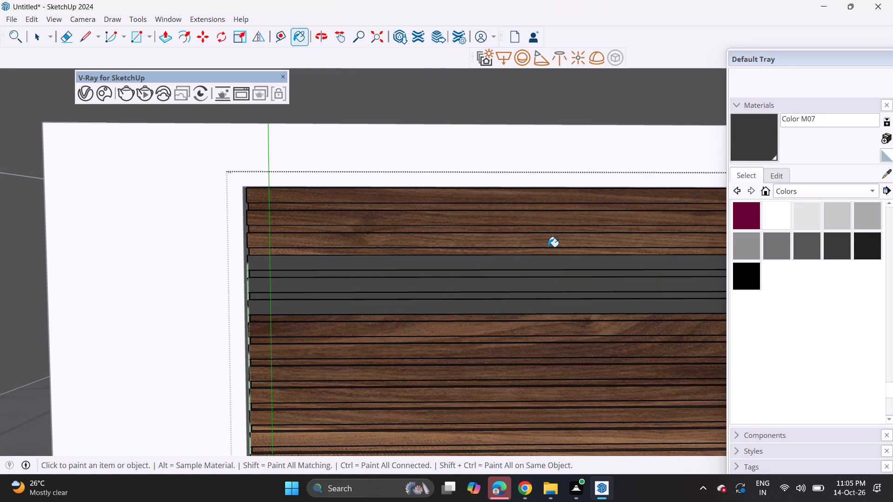
left_click(548, 247)
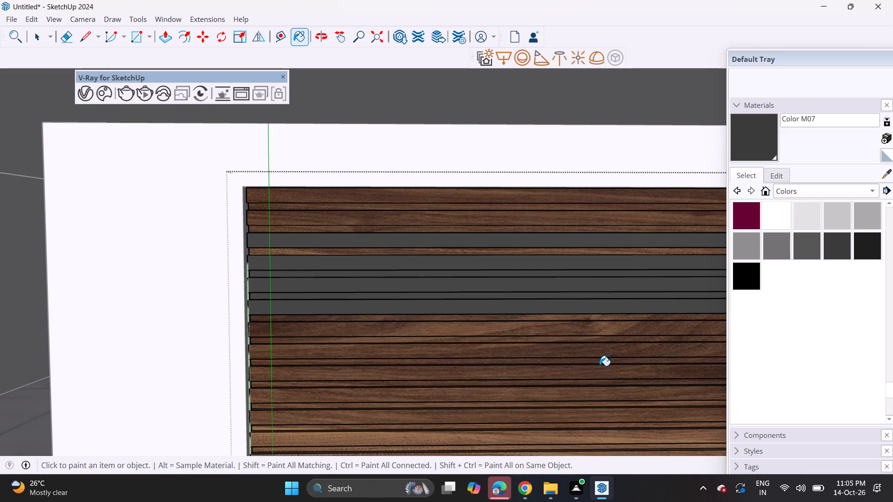
left_click(577, 317)
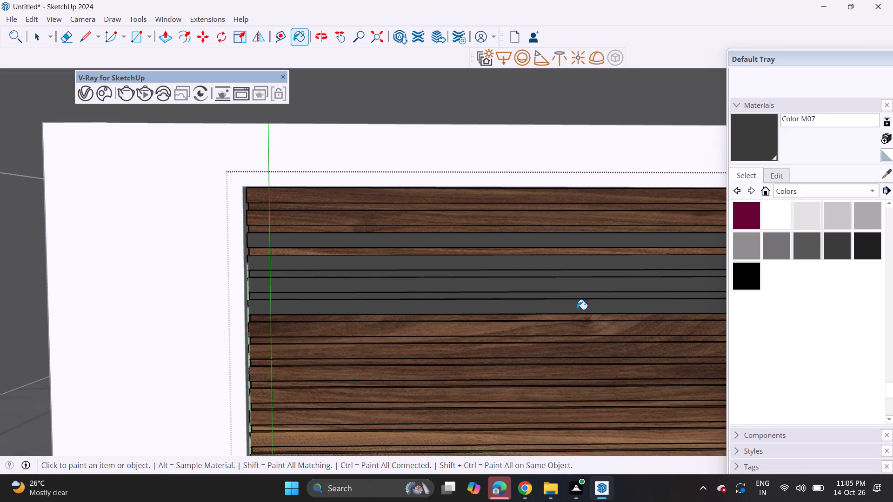
left_click(583, 251)
left_click(584, 227)
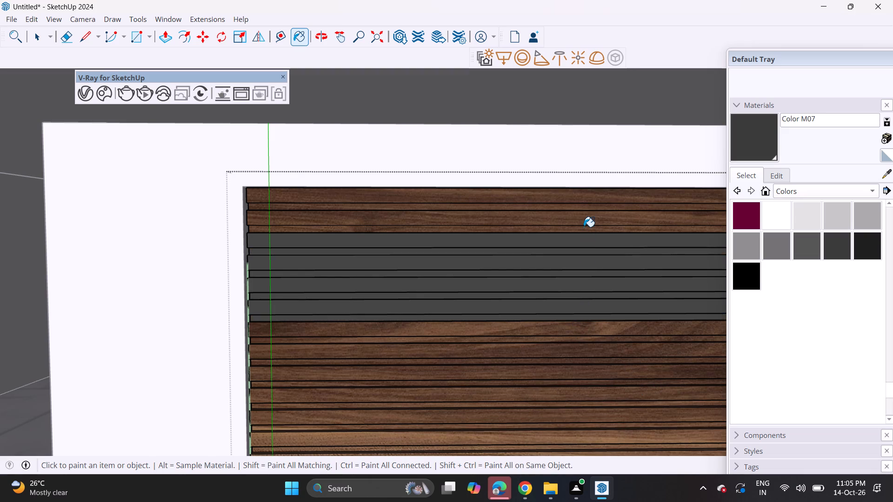
left_click(583, 216)
left_click(588, 208)
left_click(588, 198)
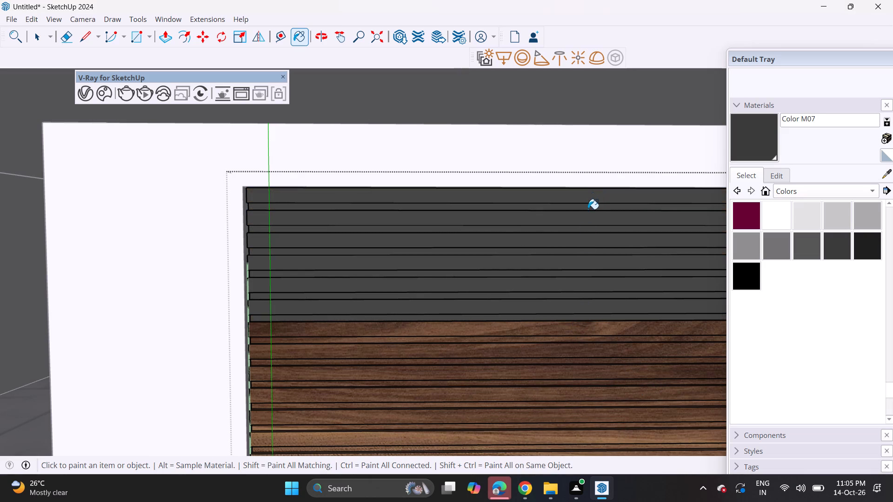
Continue painting the middle garage door slats and recesses downward with Color M07.
left_click(575, 324)
left_click(575, 340)
left_click(577, 350)
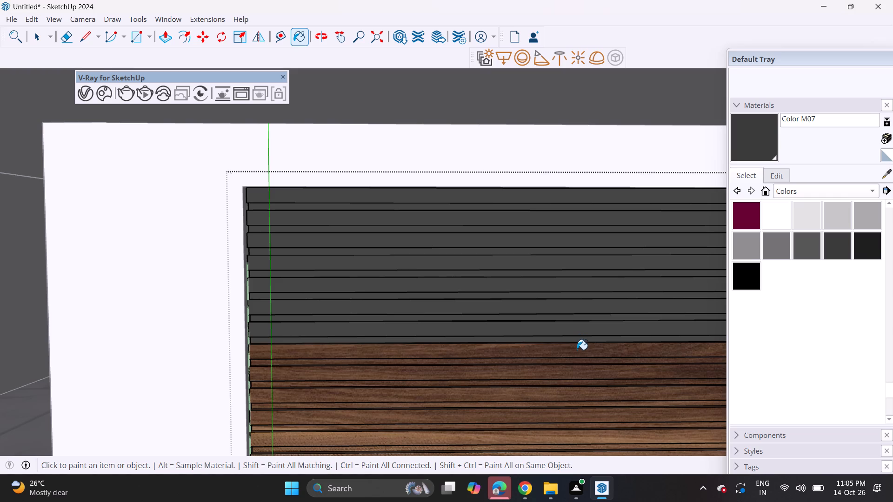
left_click(577, 364)
left_click(574, 374)
left_click(583, 363)
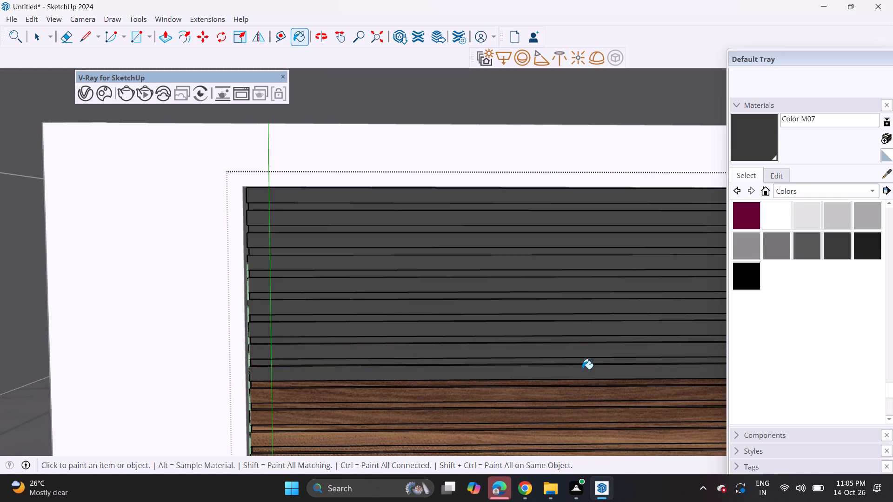
left_click(582, 382)
left_click(582, 388)
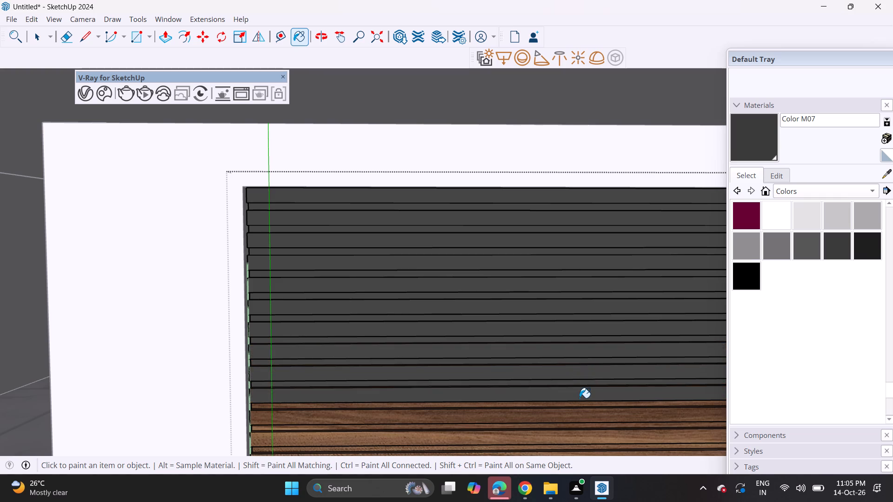
left_click(580, 401)
left_click(580, 404)
left_click(578, 417)
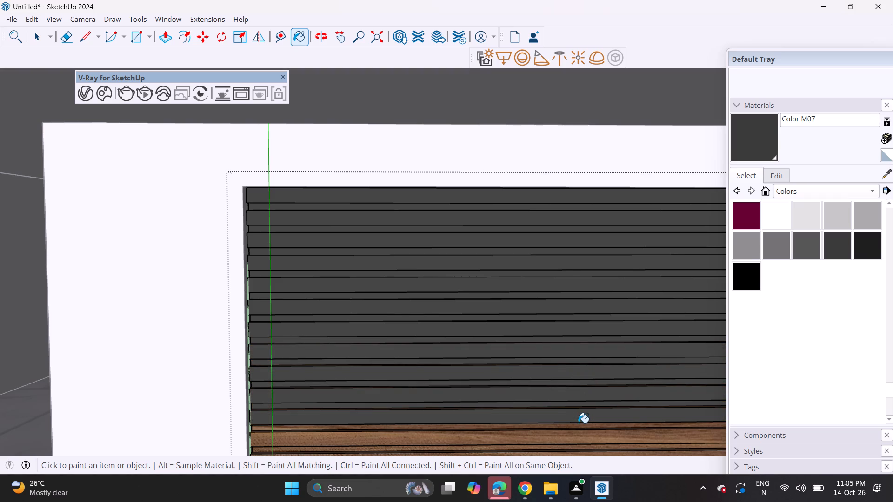
left_click(582, 424)
Paint the remaining wood slats and recesses with Color M07 down to the garage door's bottom edge, and leave the component.
scroll(580, 424, "down", 3)
middle_click_drag(567, 430, 567, 429, "shift")
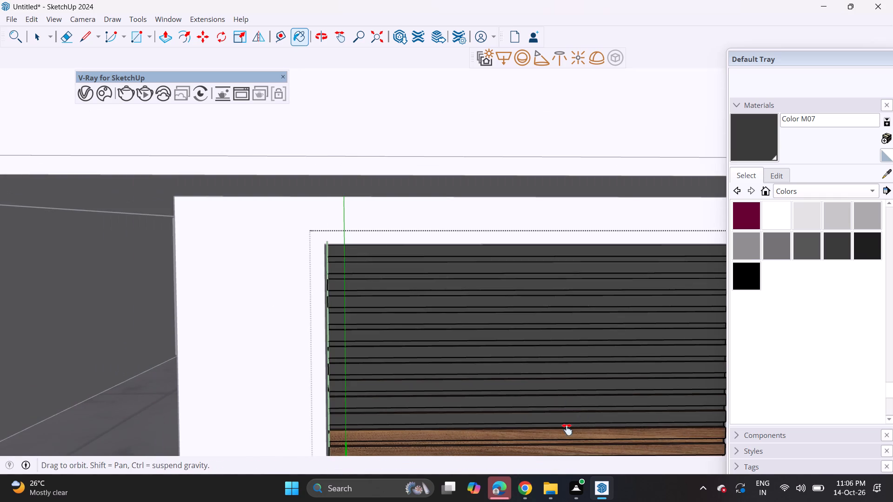
middle_click_drag(567, 429, 504, 268, "shift")
scroll(504, 268, "up", 7)
left_click(501, 274)
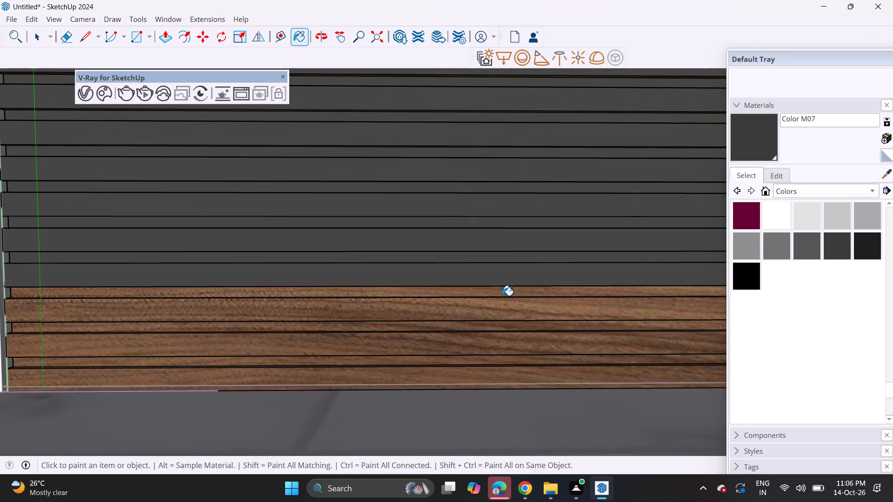
left_click(507, 292)
left_click(504, 306)
left_click(506, 330)
left_click(514, 336)
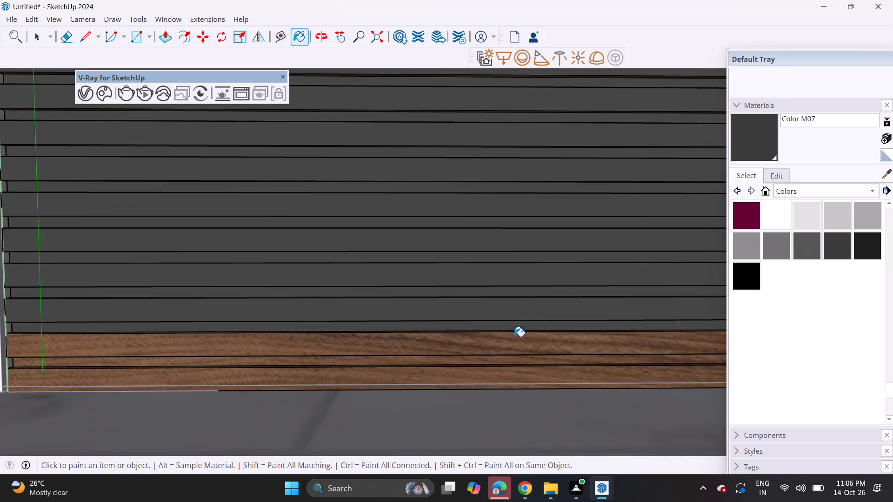
left_click(516, 357)
left_click(516, 376)
scroll(506, 367, "down", 2)
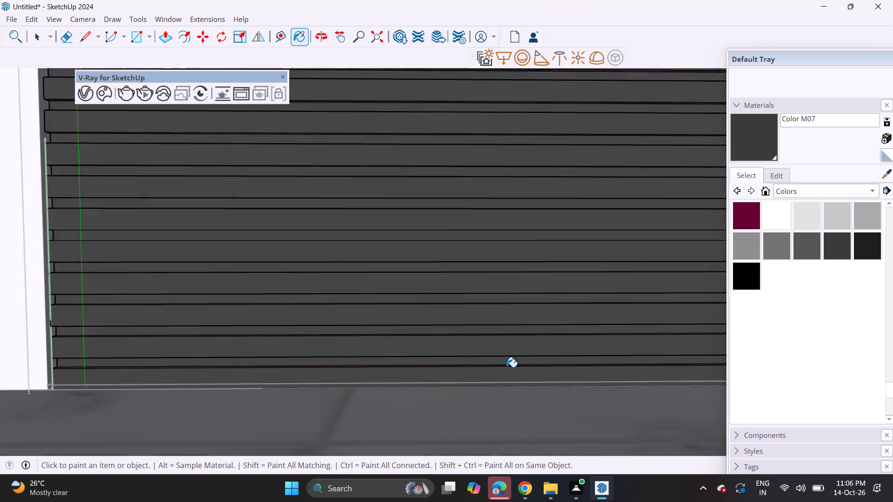
scroll(506, 367, "down", 20)
scroll(506, 367, "down", 7)
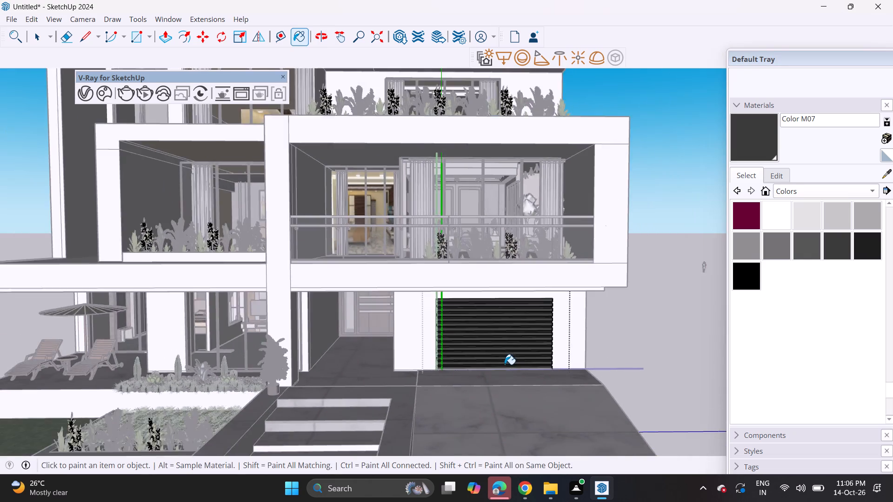
key("space")
left_click(599, 342)
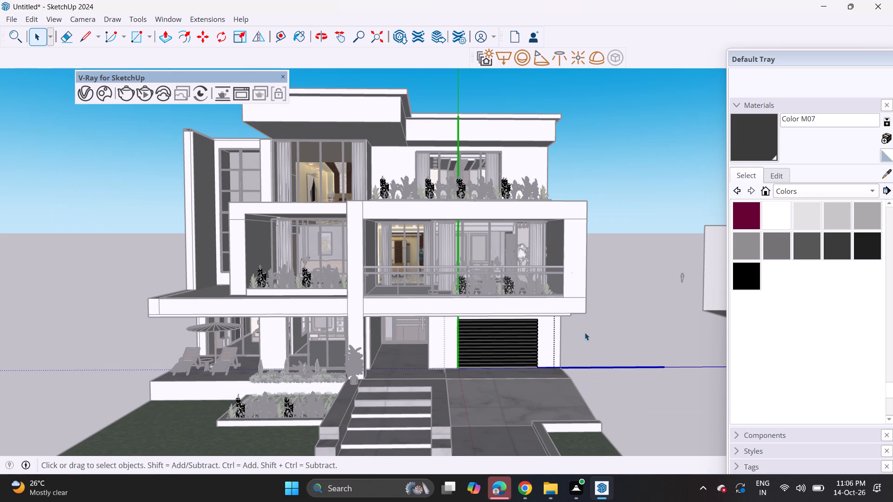
left_click(591, 325)
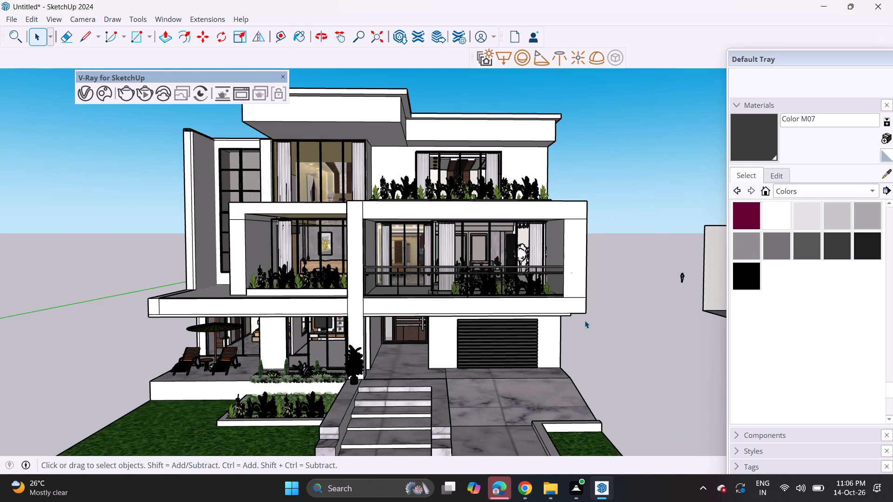
Paint the ground-floor pillar beside the terrace and the projecting slab's front fascia, lower strip and end piece with Color M07.
left_click(767, 141)
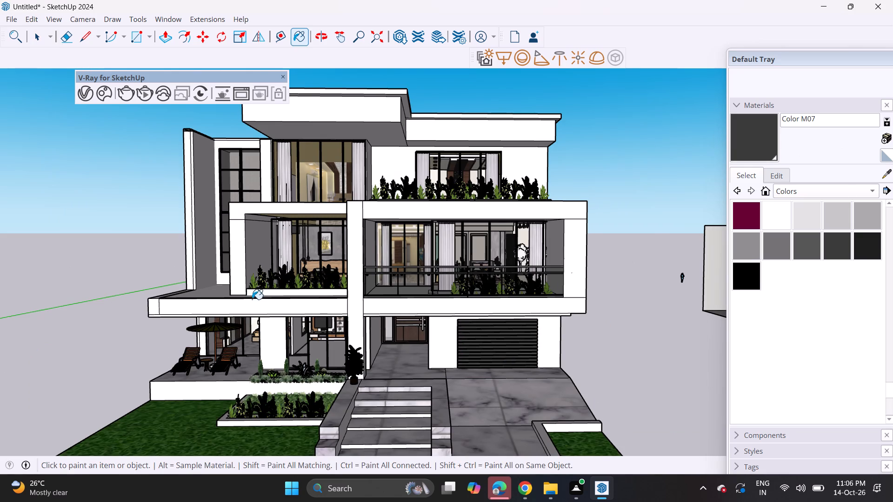
left_click(269, 329)
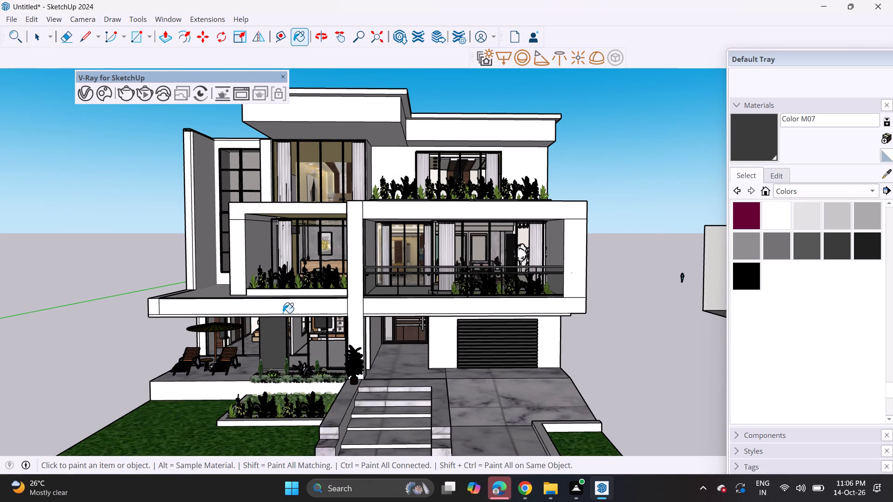
left_click(284, 306)
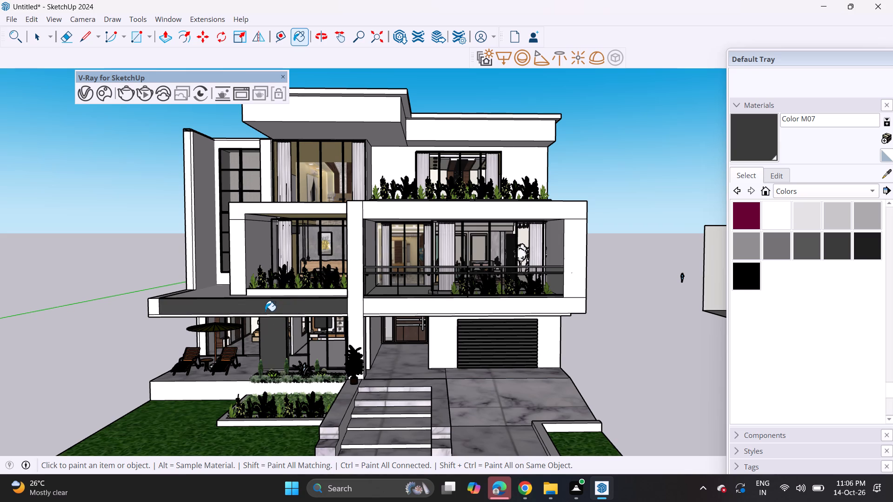
scroll(226, 316, "up", 10)
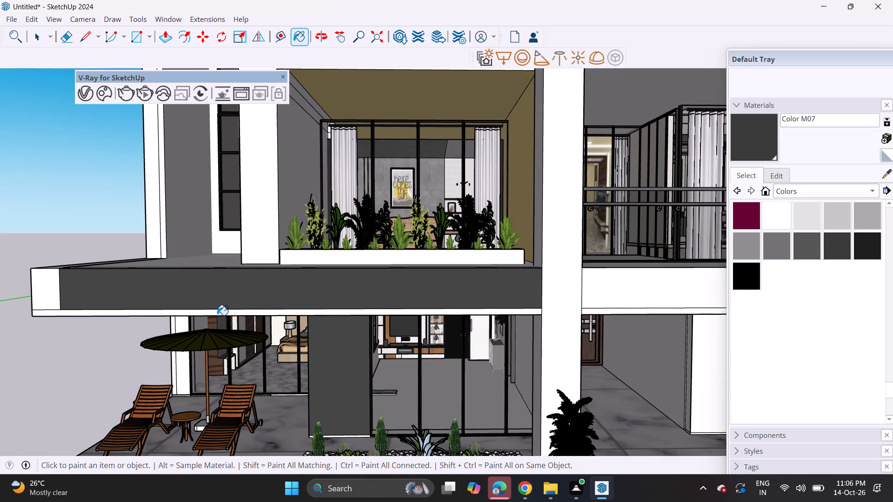
left_click(219, 309)
left_click(219, 313)
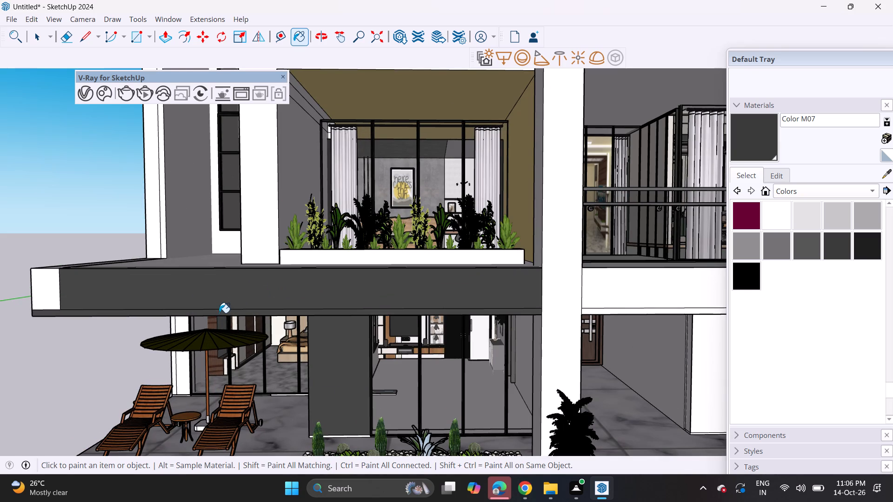
left_click(43, 297)
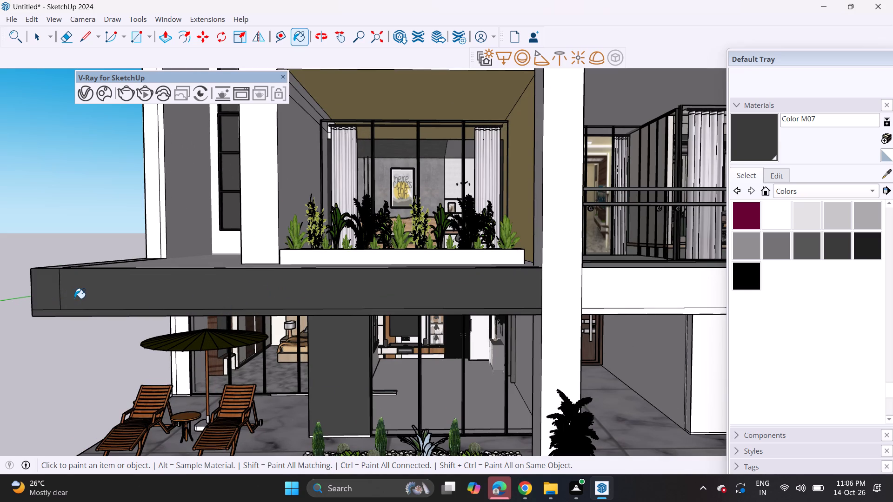
Paint the tall vertical fin wall above the terrace slab, front edge and inner face, with Color M07.
scroll(74, 298, "down", 3)
left_click(145, 217)
left_click(147, 210)
left_click(155, 199)
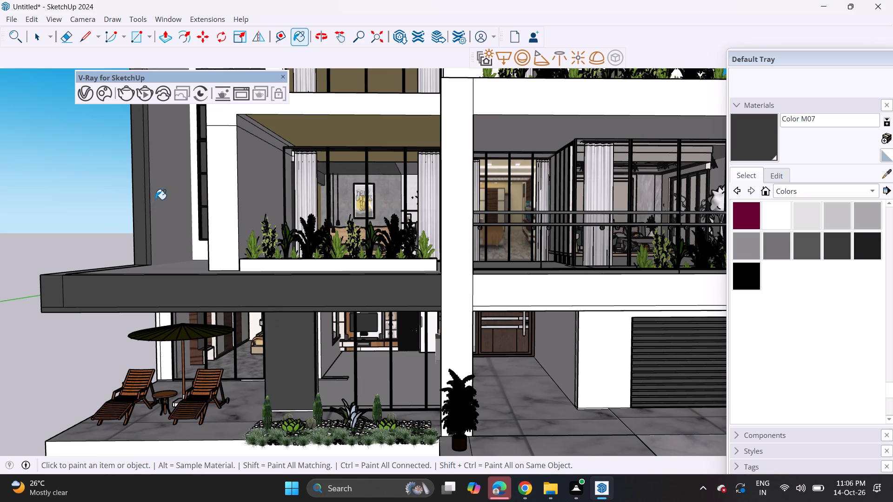
Paint the higher roof block's front, overhanging edge and side faces with Color M07.
scroll(155, 199, "down", 7)
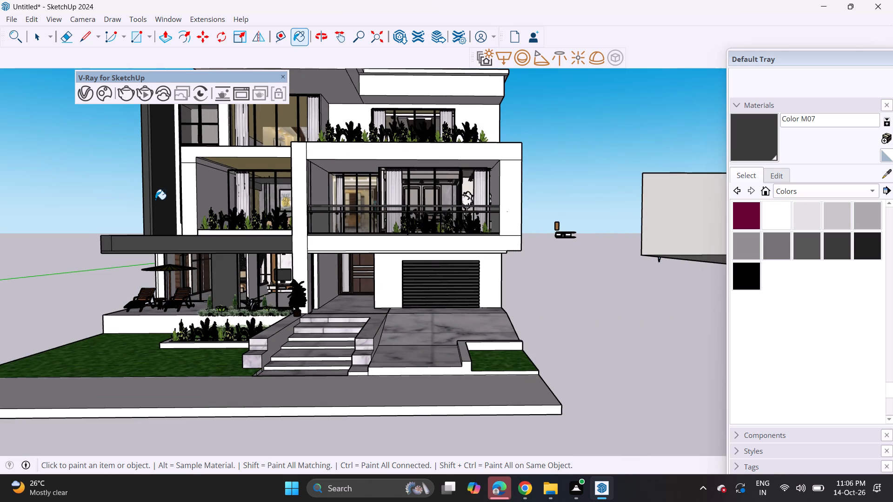
middle_click_drag(157, 200, 212, 299)
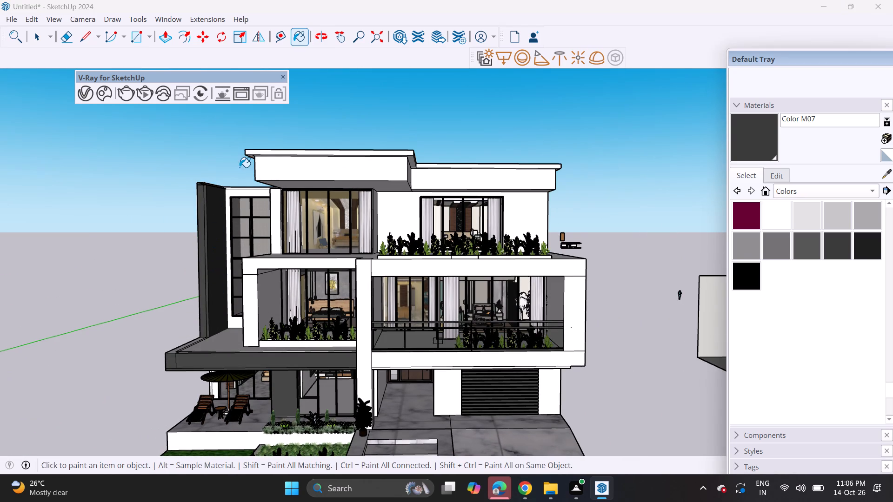
left_click(277, 170)
left_click(293, 155)
left_click(303, 153)
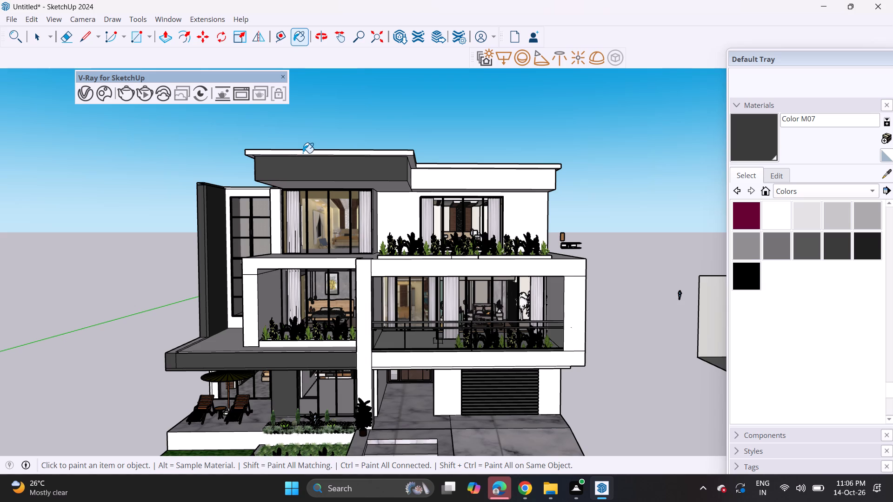
left_click(410, 163)
left_click(409, 174)
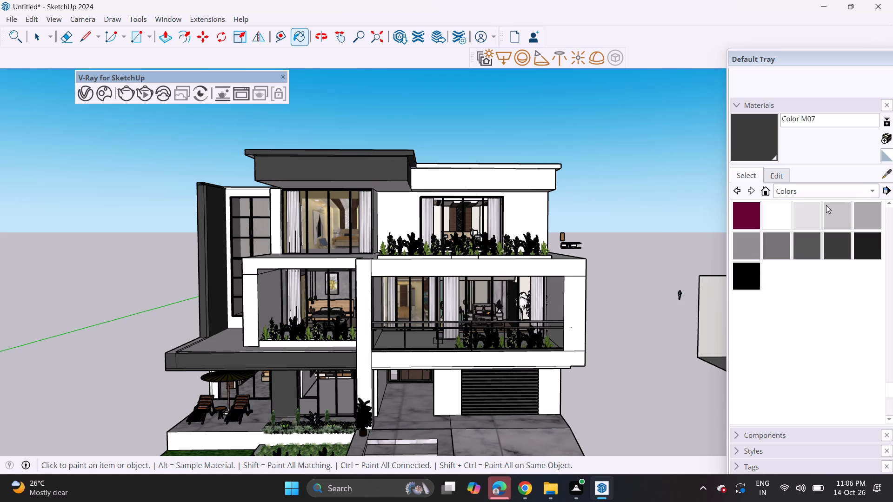
Paint the white wall around the tall gridded window beside the fin wall with Color M05.
left_click(782, 245)
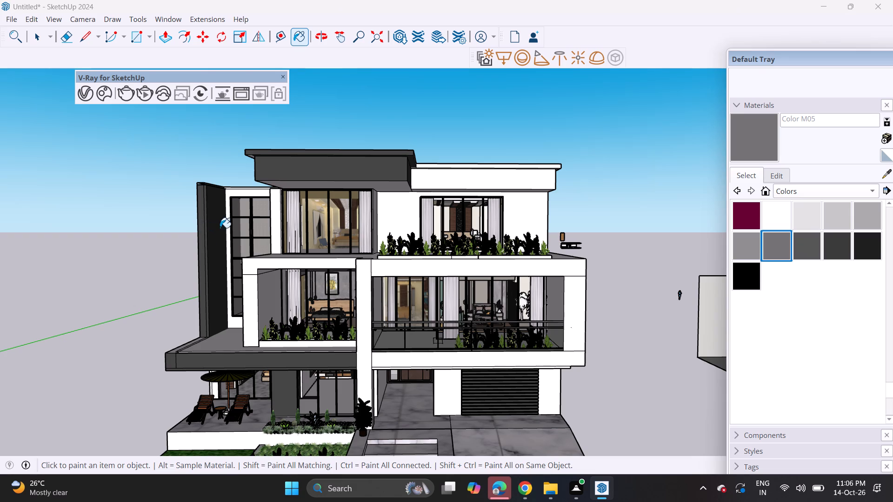
left_click(227, 211)
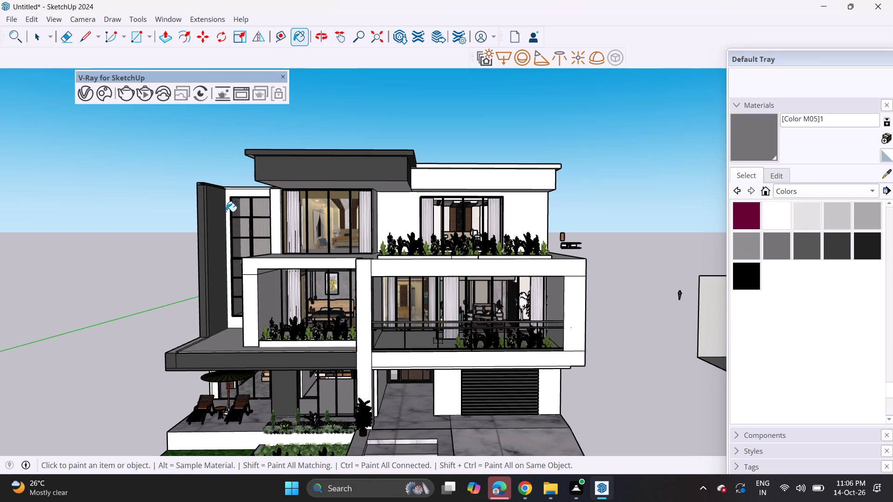
left_click(230, 202)
left_click(228, 206)
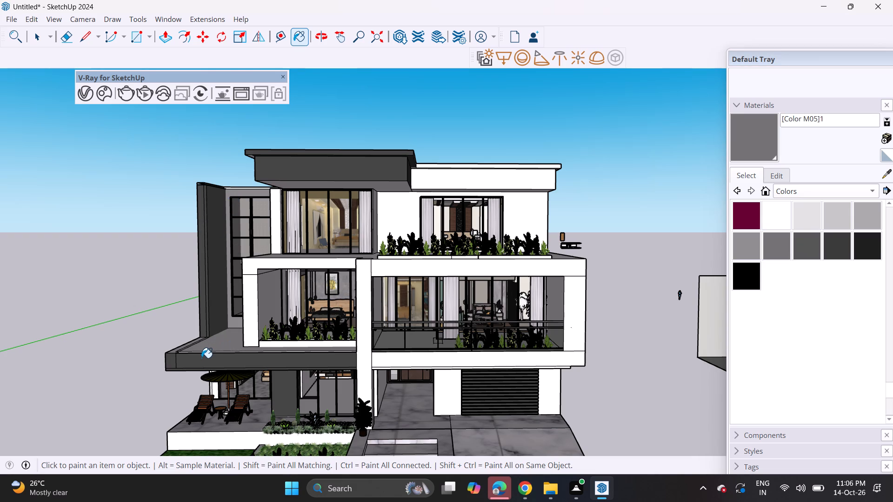
Erase the leftover dividing edges at the outer end of the terrace slab's dark front fascia.
scroll(201, 358, "up", 7)
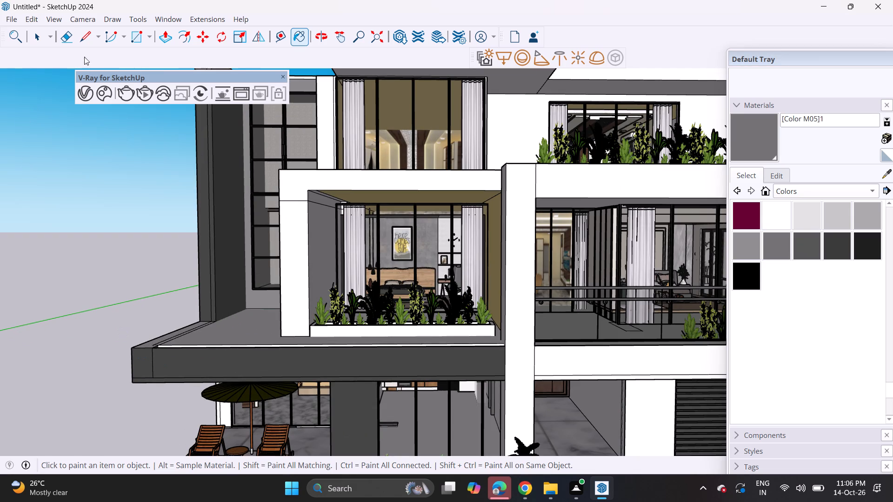
left_click(67, 42)
scroll(162, 368, "up", 8)
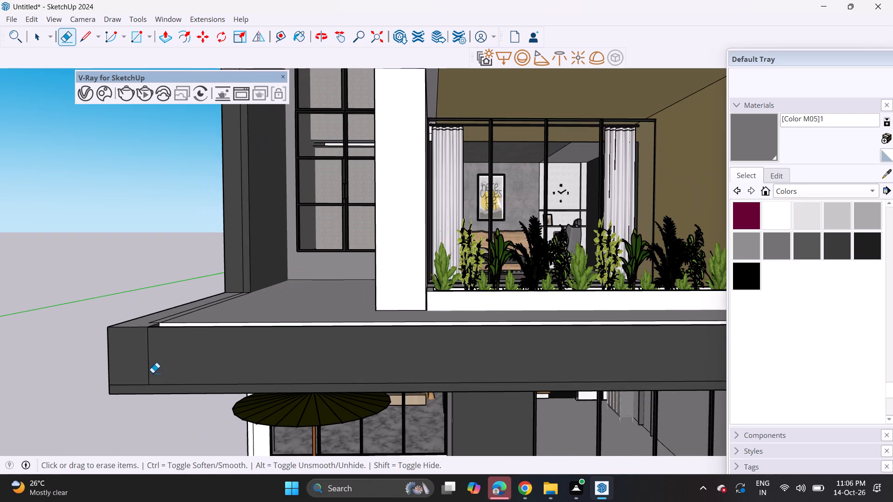
left_click_drag(153, 383, 156, 390)
left_click(150, 378)
left_click(142, 383)
left_click(142, 383)
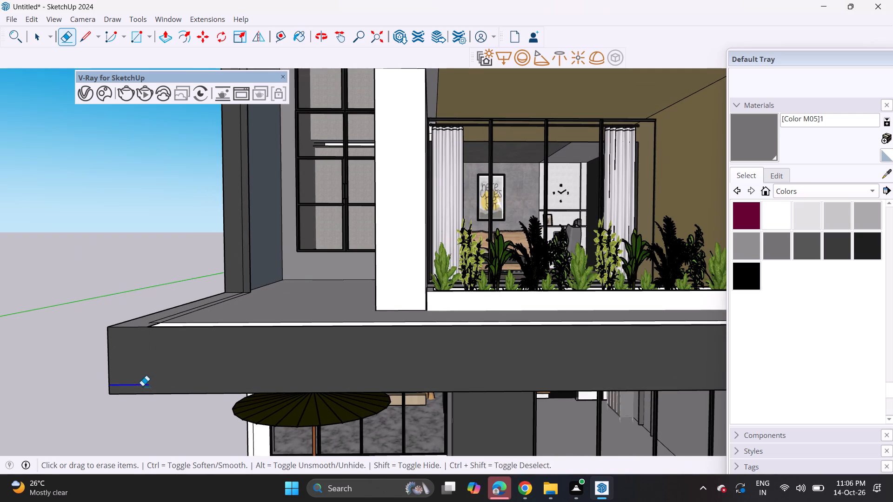
scroll(153, 363, "down", 3)
Push/Pull the tall fin wall's inner face to the edge at its base.
left_click(165, 33)
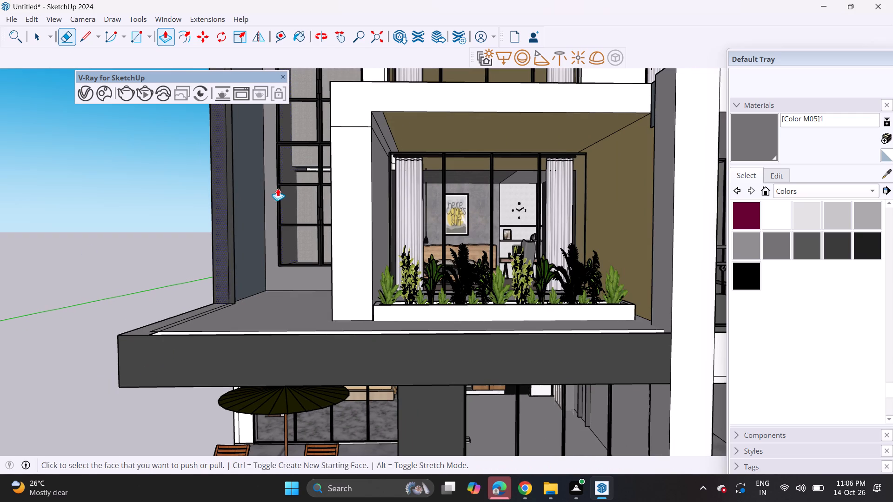
left_click(243, 266)
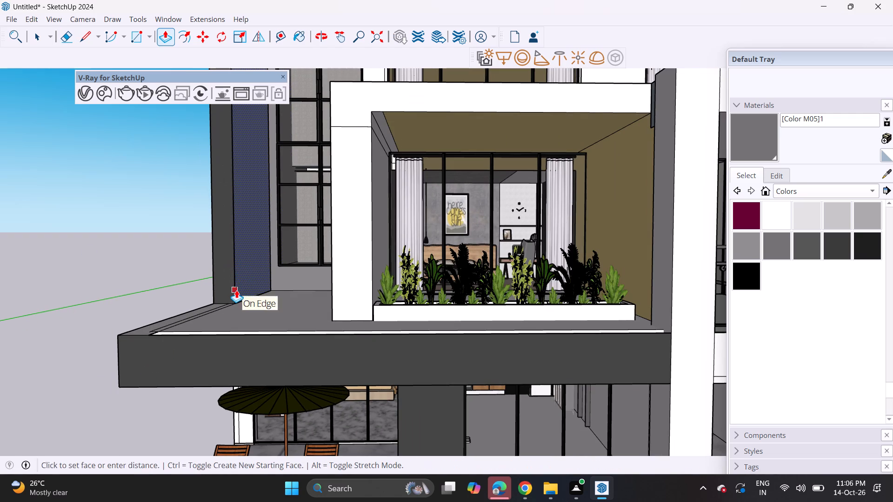
left_click(236, 290)
scroll(253, 285, "down", 3)
key("space")
left_click(168, 278)
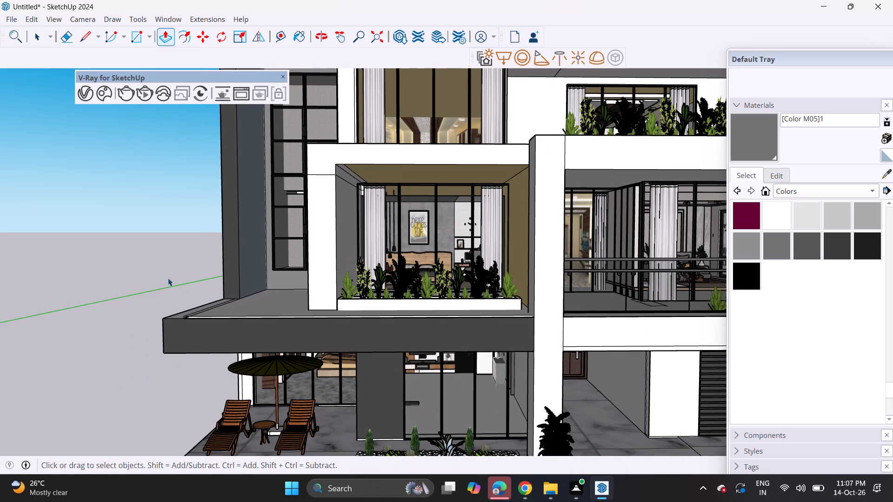
Examine the recoloured terrace slab, fin wall and roof block from several angles around the front elevation.
middle_click_drag(197, 307, 215, 362)
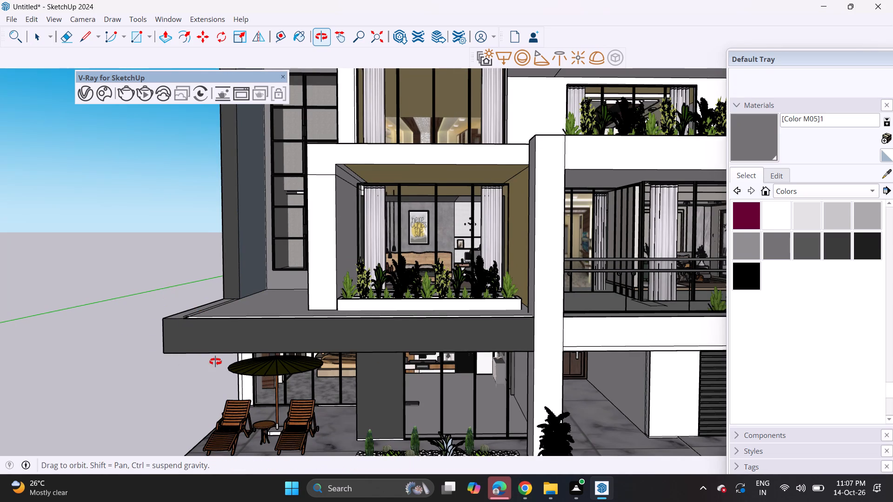
middle_click_drag(215, 362, 168, 310)
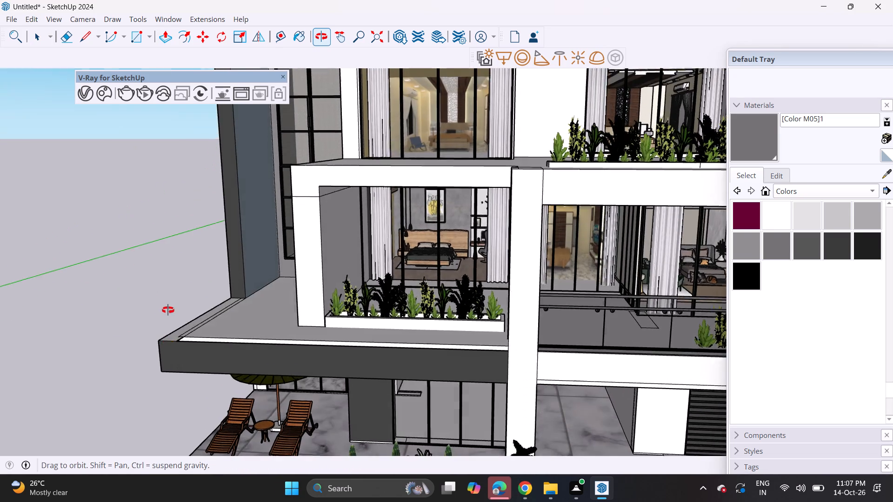
middle_click_drag(168, 310, 168, 309)
scroll(171, 347, "down", 1)
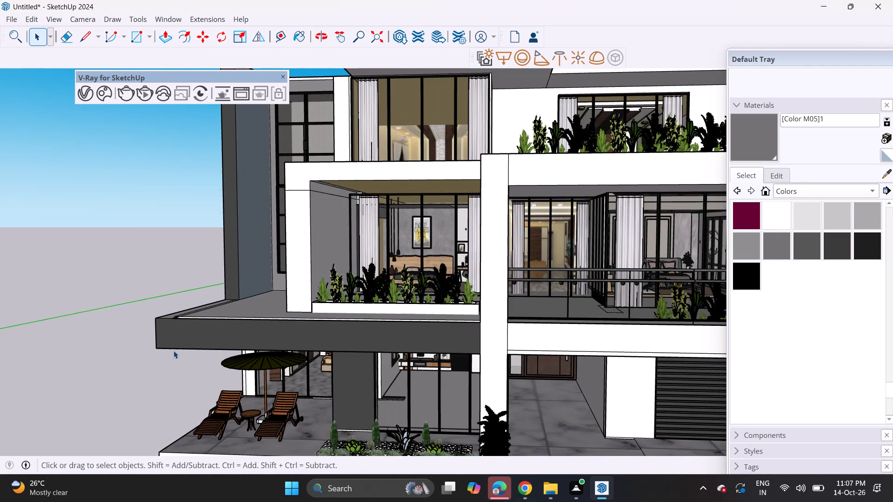
scroll(175, 352, "down", 4)
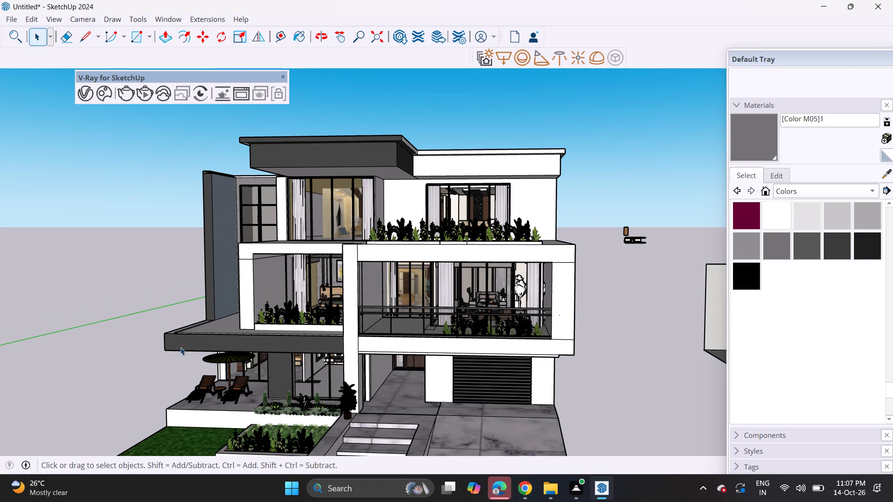
middle_click_drag(227, 303, 247, 315)
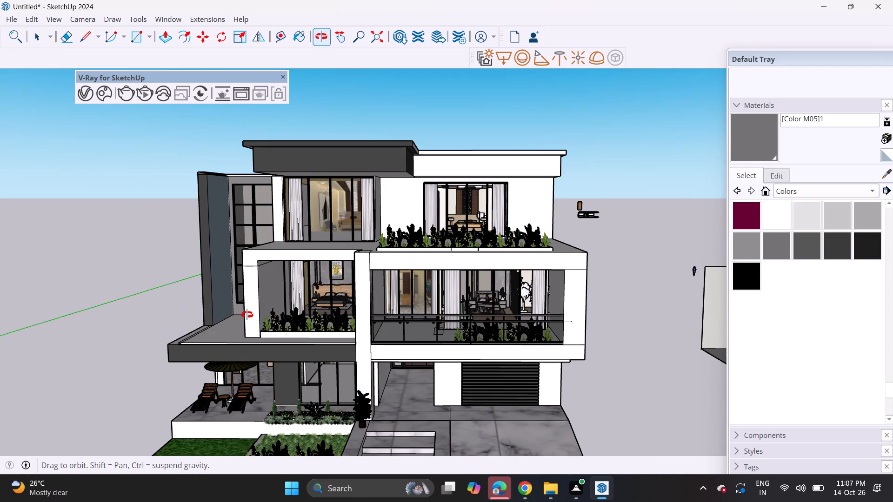
middle_click_drag(247, 315, 240, 299)
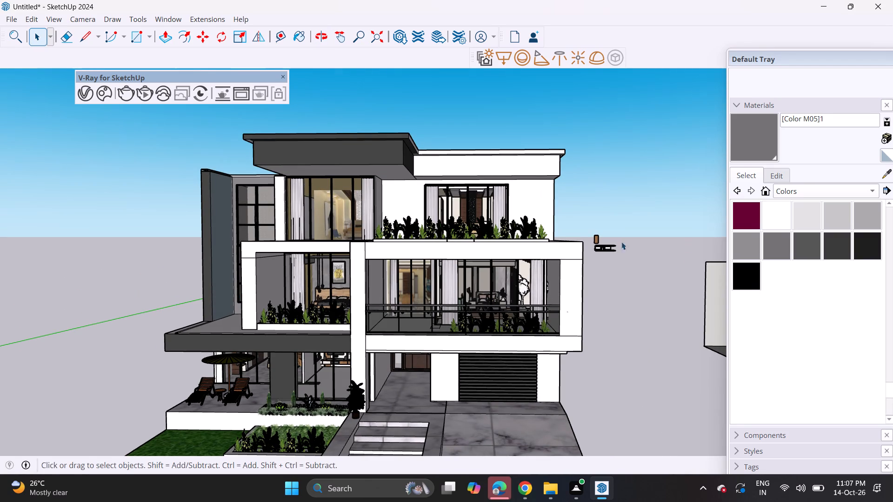
Erase the dividing edge at the upper corner of the white frame around the smaller planted balcony above the terrace slab.
left_click(765, 139)
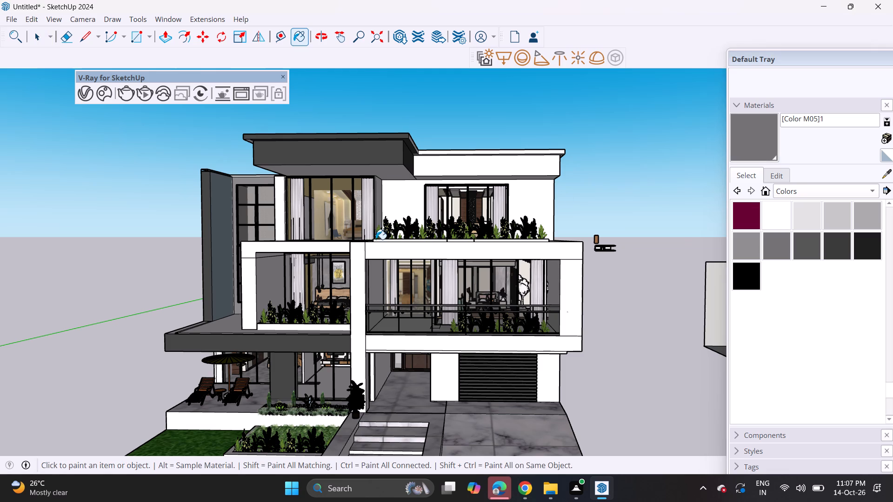
left_click(61, 44)
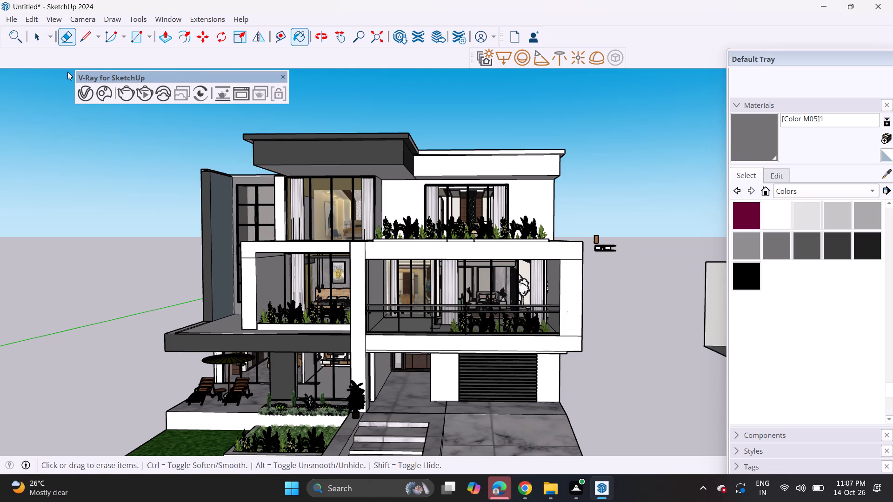
scroll(176, 245, "up", 3)
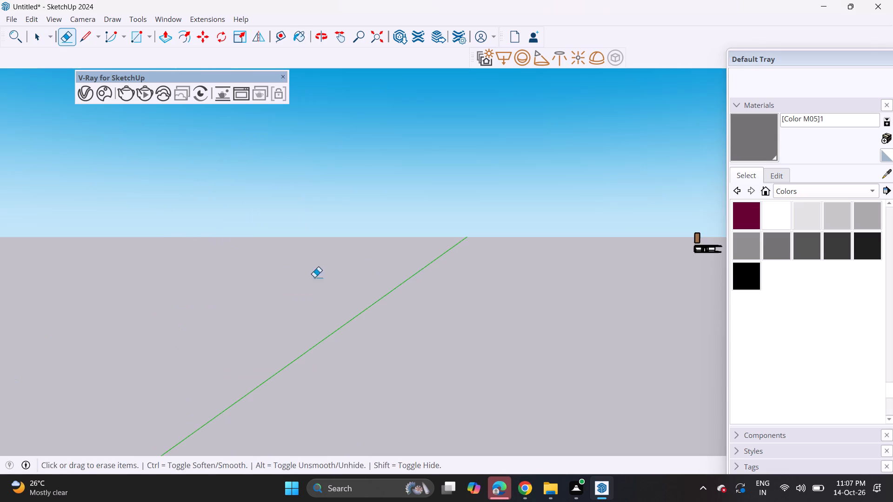
scroll(396, 279, "down", 6)
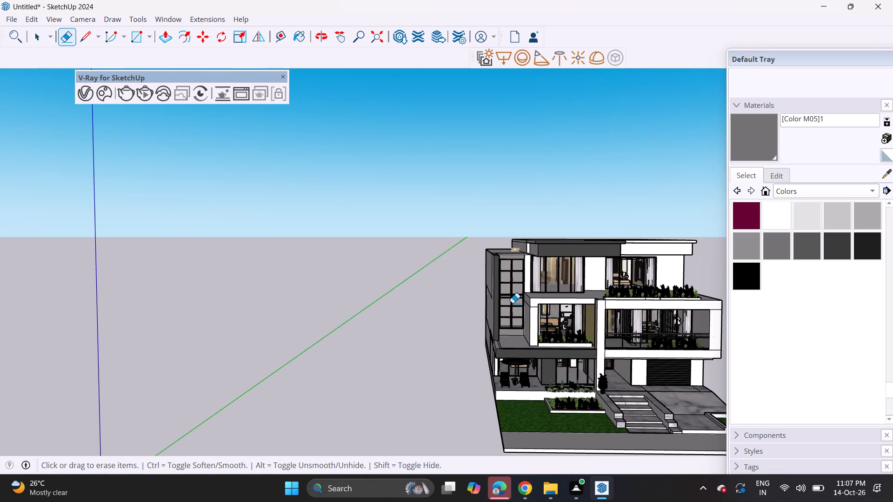
left_click(536, 307)
scroll(536, 310, "up", 6)
middle_click_drag(550, 313, 433, 338)
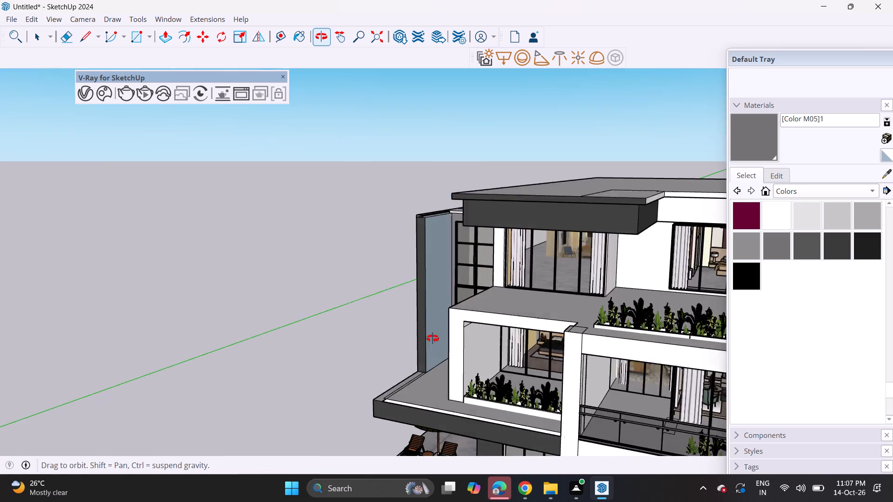
middle_click_drag(433, 338, 430, 287)
scroll(468, 301, "up", 4)
left_click_drag(462, 282, 460, 290)
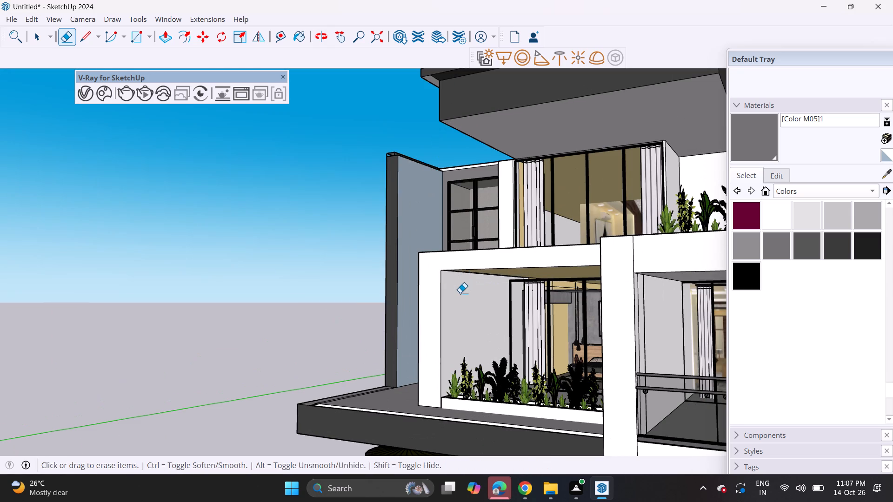
Erase the dividing edges at the upper and lower outer corners of the white balcony frame above the garage.
scroll(456, 295, "down", 8)
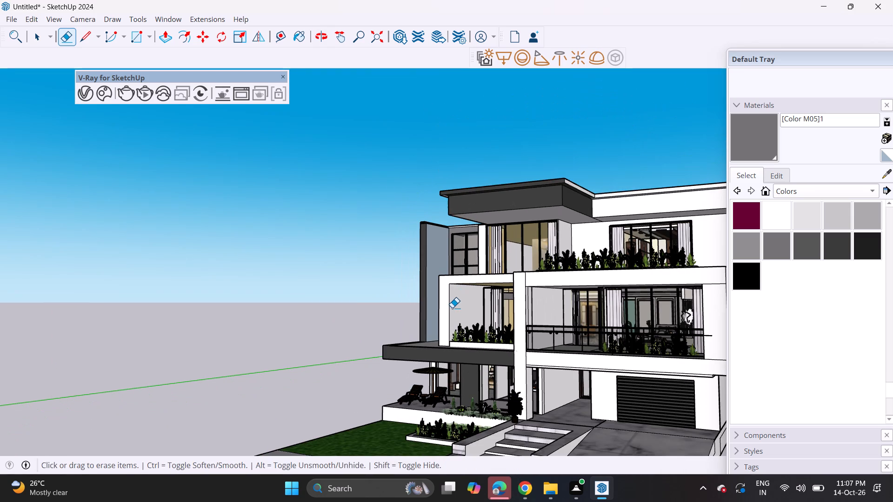
scroll(452, 308, "down", 3)
scroll(570, 312, "up", 3)
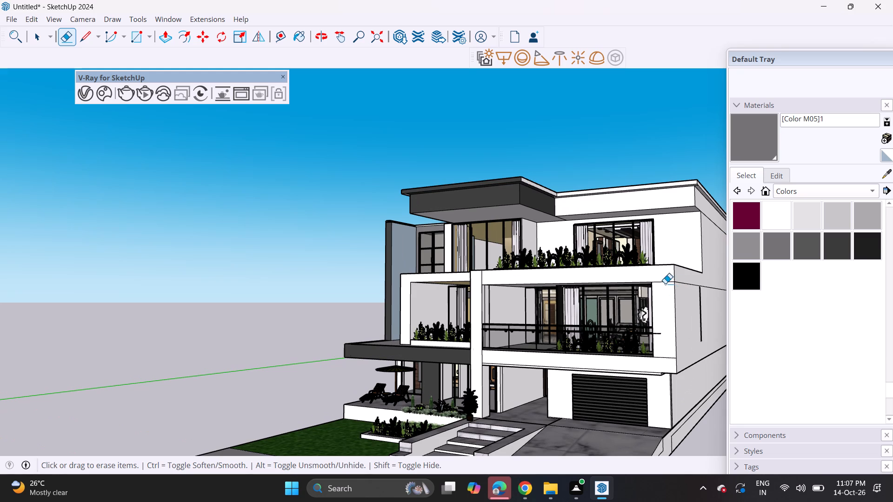
left_click(665, 282)
left_click_drag(660, 351, 661, 361)
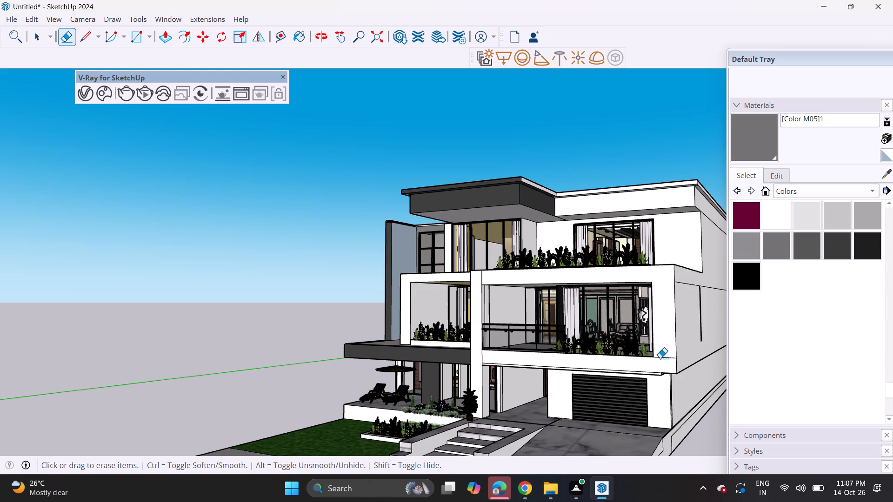
key("ctrl+z")
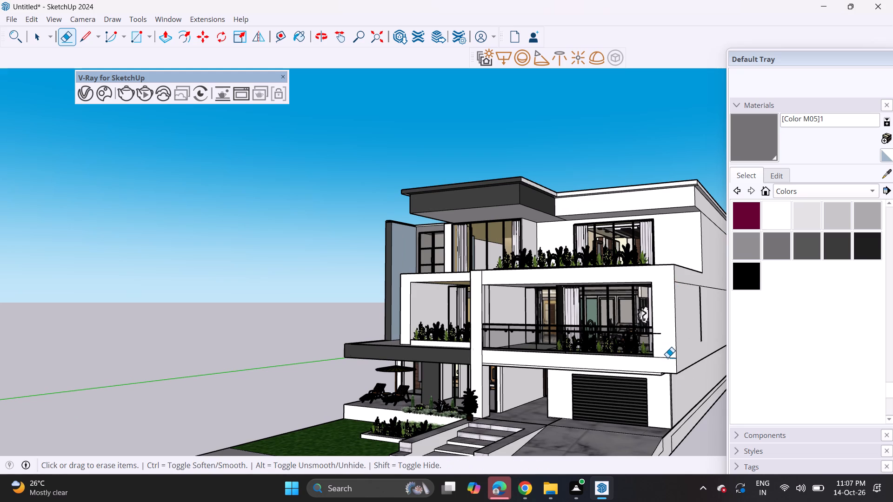
left_click(667, 357)
Erase the dividing edges where the garage-side balcony frame's upper and lower bands meet the tall white pillar.
scroll(493, 288, "up", 4)
left_click(475, 266)
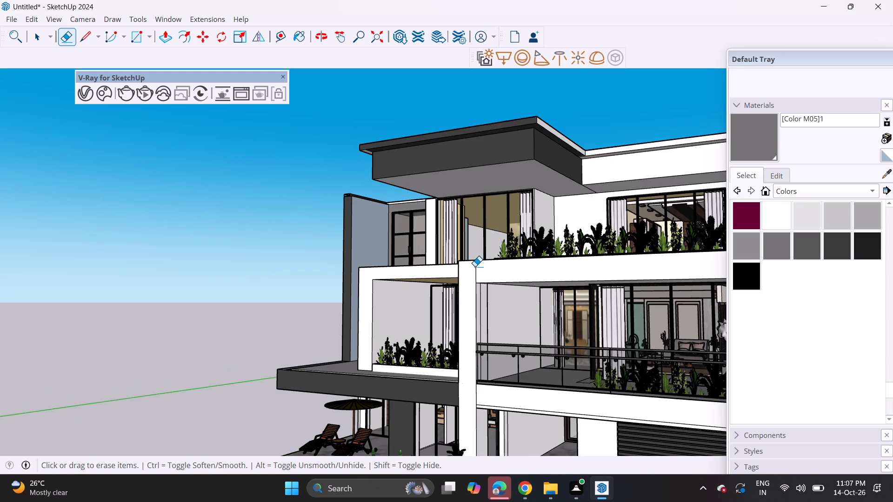
scroll(477, 359, "down", 1)
left_click(477, 392)
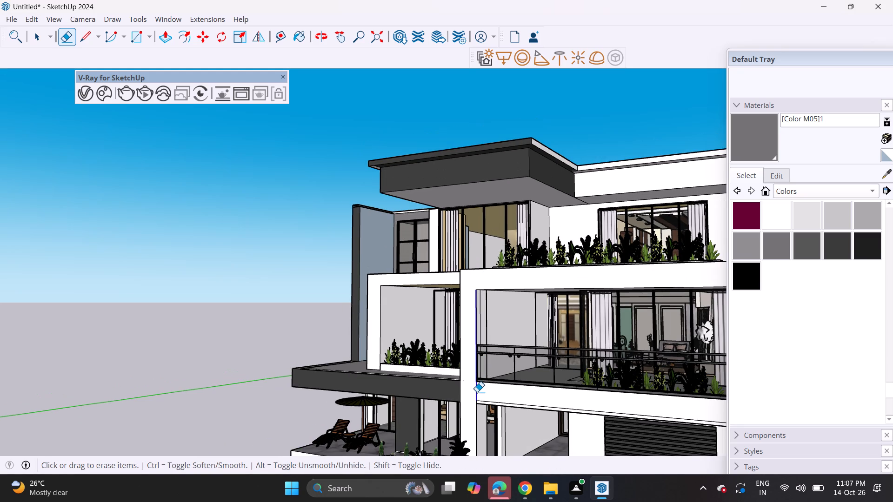
scroll(477, 392, "down", 3)
middle_click_drag(477, 392, 433, 304, "shift")
Erase the extra edge along the bottom of the white balcony band above the garage and its leftover at the pillar.
middle_click_drag(443, 304, 530, 335)
scroll(539, 326, "up", 11)
left_click(532, 316)
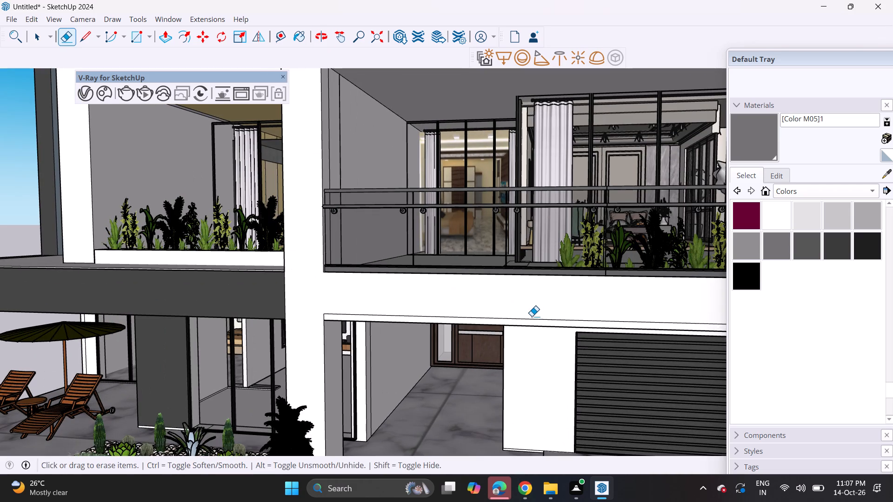
left_click(532, 318)
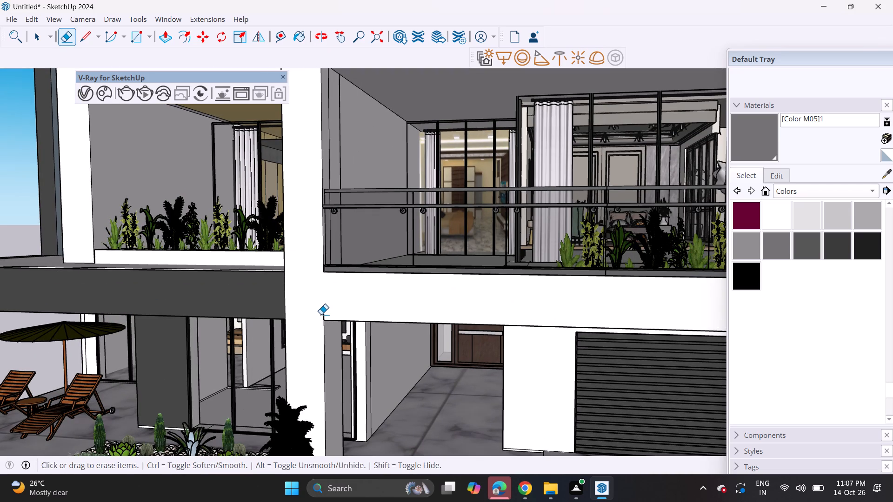
left_click(321, 314)
left_click_drag(321, 314, 346, 311)
left_click(322, 315)
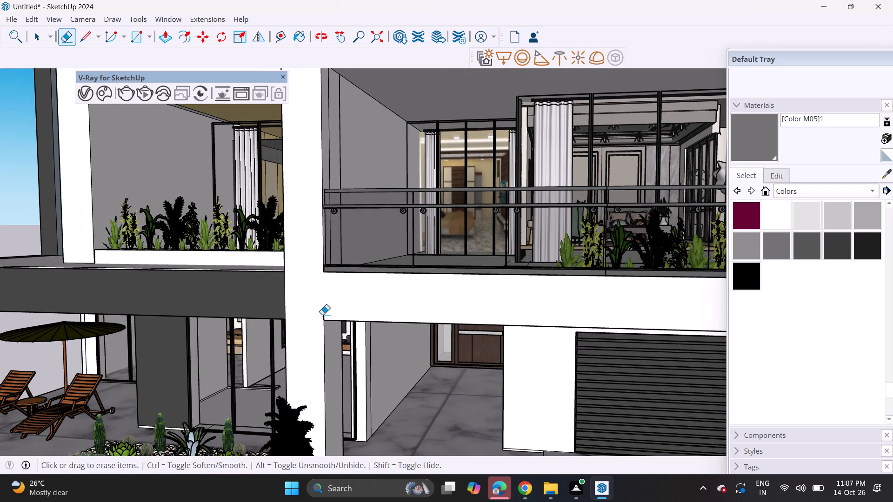
left_click(323, 315)
Push/Pull the recessed strip beneath the garage-side balcony block out flush with the block's outer side wall.
scroll(324, 302, "down", 8)
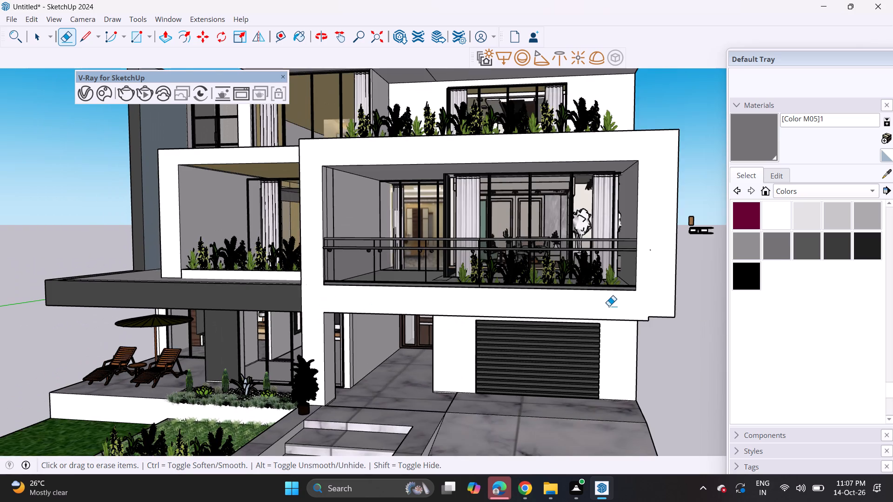
scroll(670, 322, "up", 3)
middle_click_drag(670, 322, 596, 287)
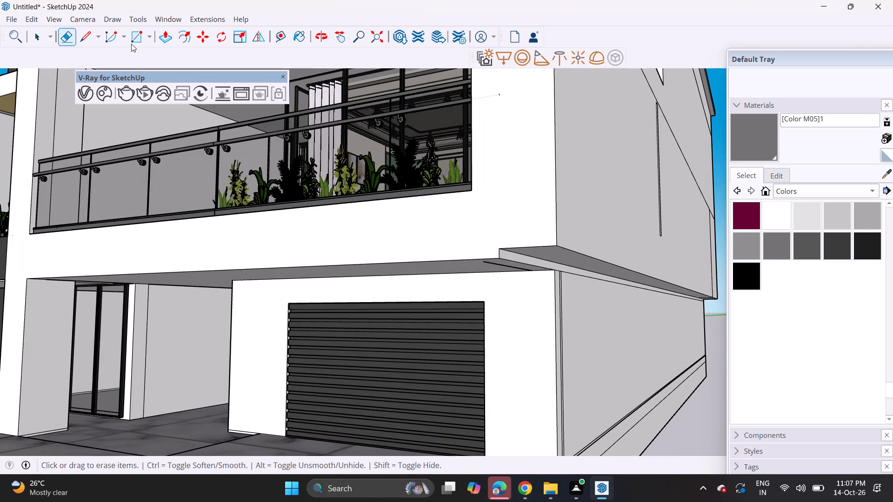
left_click(168, 32)
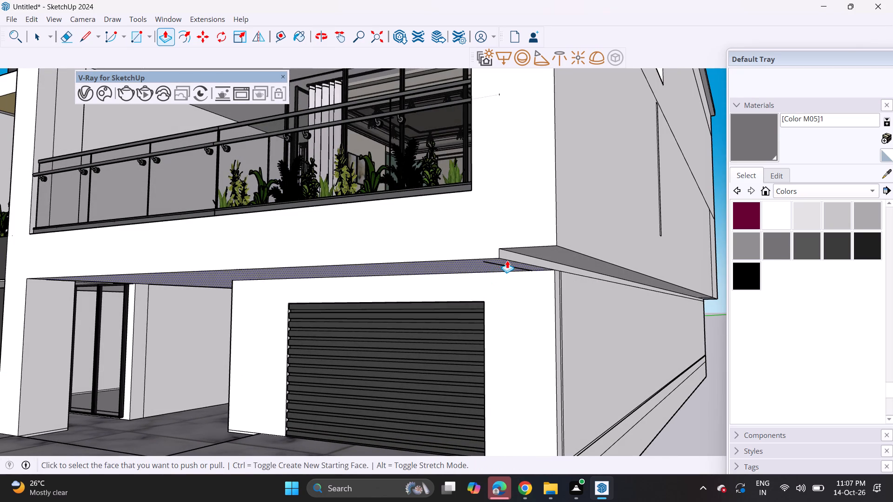
left_click(507, 258)
left_click(560, 240)
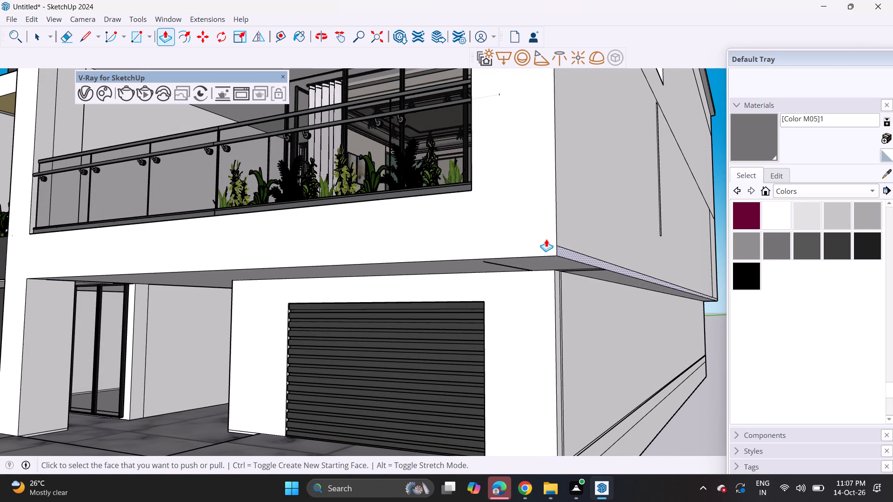
Erase the edge separating the narrow grey strip from the beige ceiling in the smaller planted balcony.
scroll(503, 200, "down", 3)
middle_click_drag(377, 215, 513, 243)
scroll(458, 231, "down", 4)
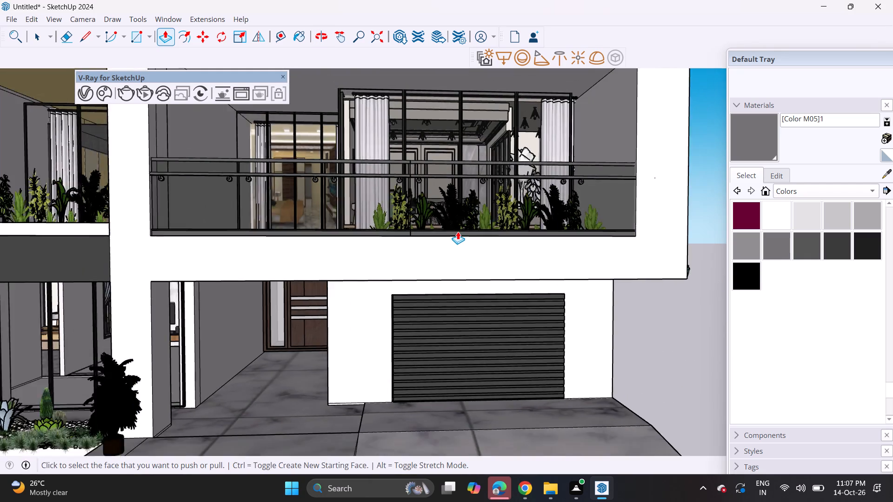
scroll(458, 231, "down", 3)
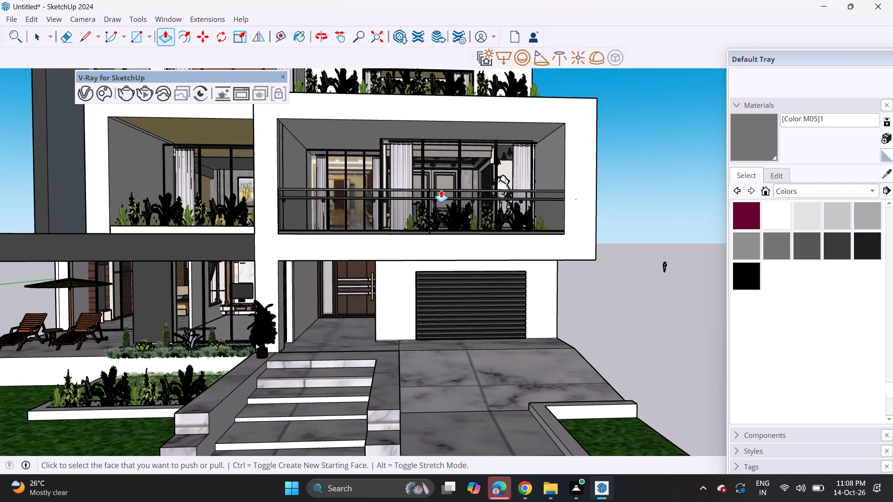
scroll(440, 189, "down", 4)
scroll(400, 104, "down", 2)
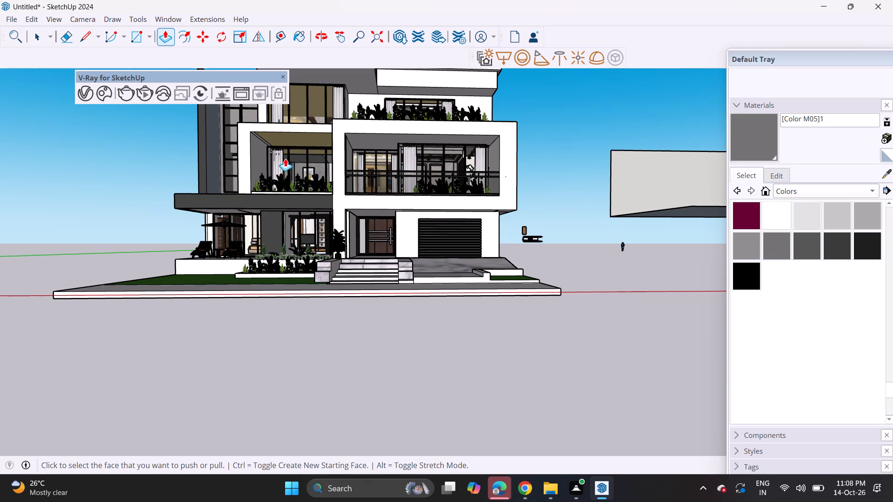
scroll(265, 130, "up", 14)
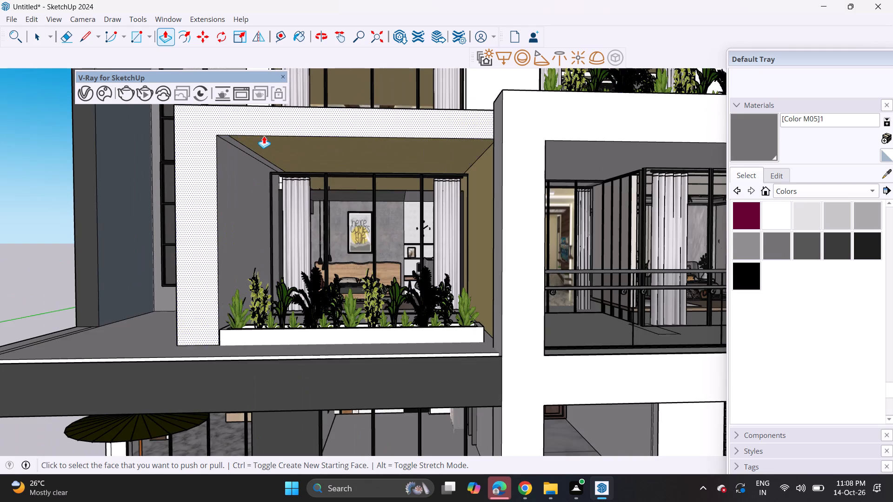
middle_click_drag(263, 142, 268, 108)
scroll(247, 134, "up", 4)
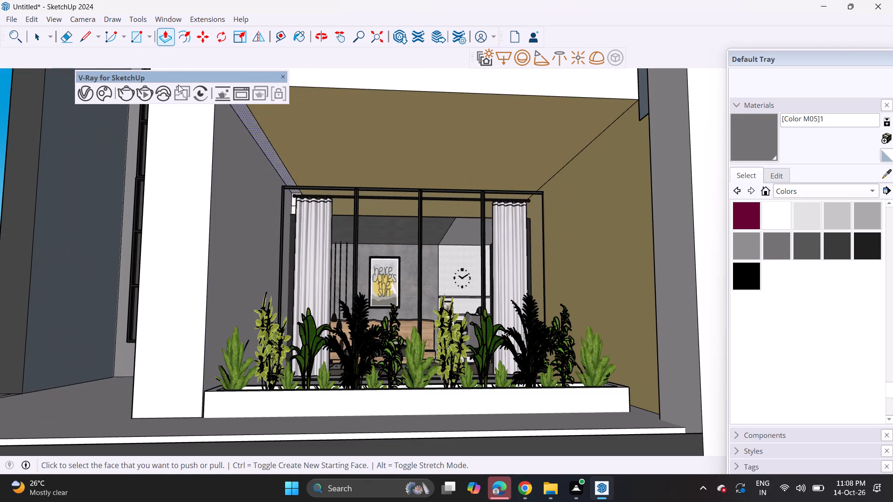
left_click_drag(63, 33, 66, 38)
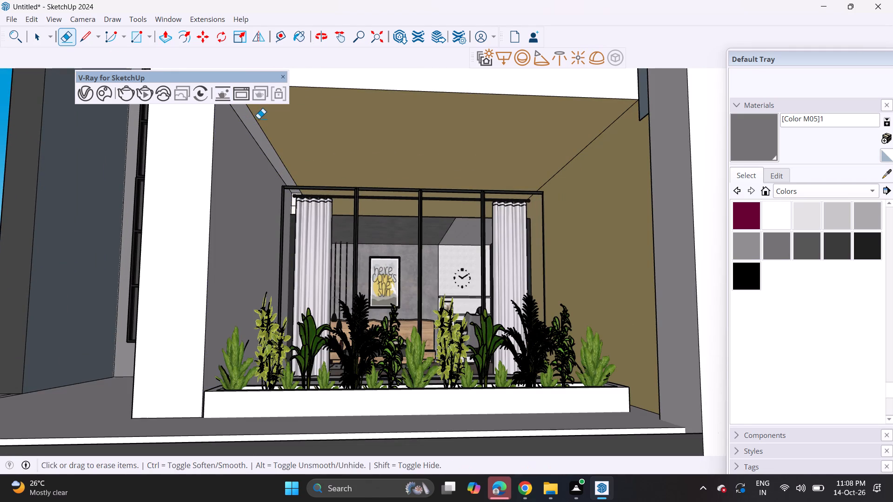
left_click(259, 126)
Push/Pull the front end of the white wall under the terrace slab forward to align with the tall fin wall above.
scroll(259, 129, "down", 6)
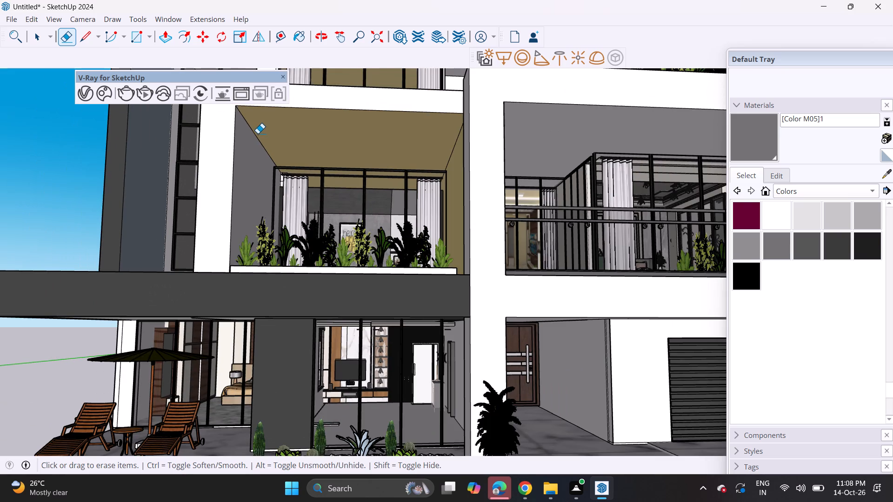
scroll(256, 136, "down", 1)
middle_click_drag(256, 136, 248, 178)
scroll(248, 178, "down", 3)
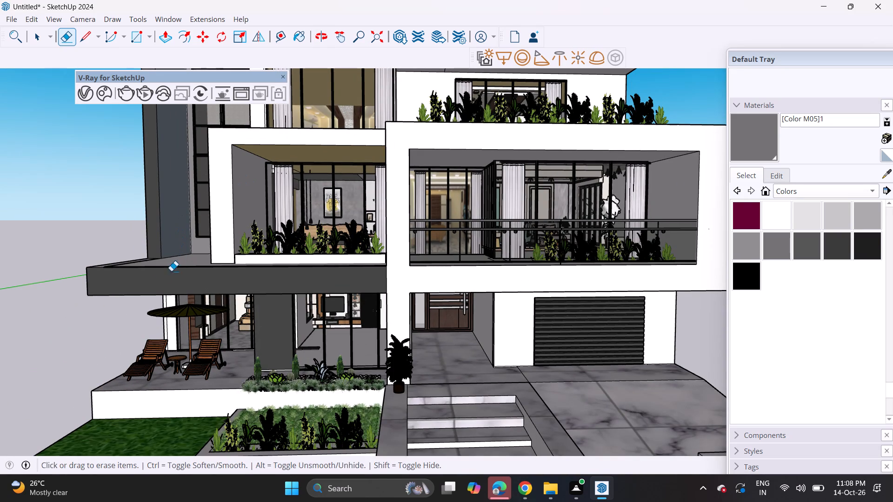
middle_click_drag(108, 297, 226, 267)
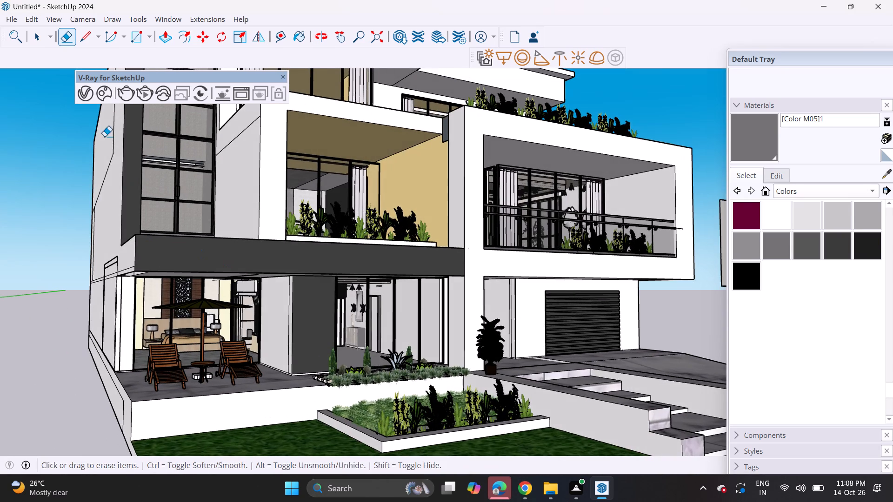
left_click(162, 39)
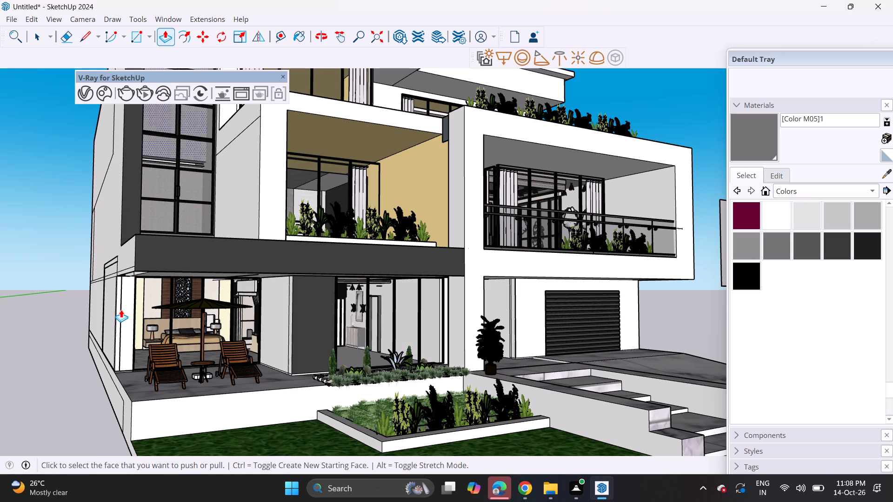
left_click(123, 309)
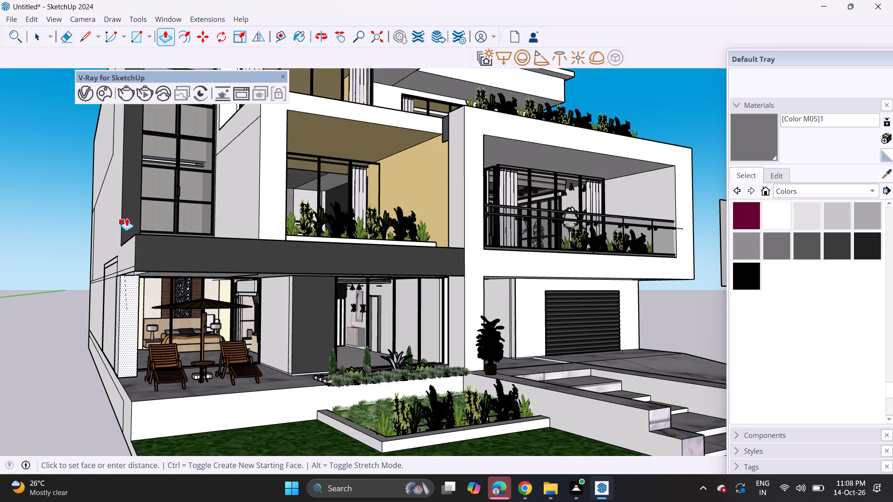
left_click(127, 218)
scroll(126, 300, "up", 3)
middle_click_drag(126, 300, 42, 294)
scroll(114, 296, "up", 1)
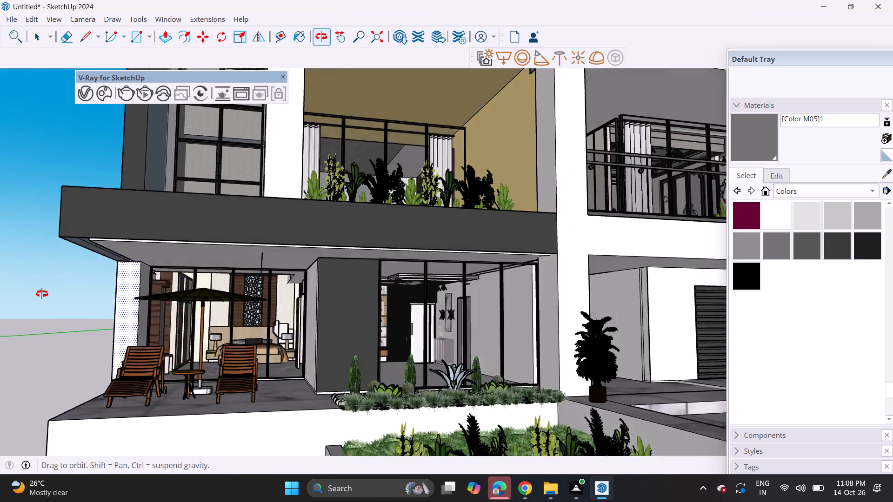
middle_click_drag(42, 294, 27, 303)
Sample Color M07 from the fin wall's front and paint the fin's inner face and the extended wall below the slab.
scroll(27, 303, "down", 2)
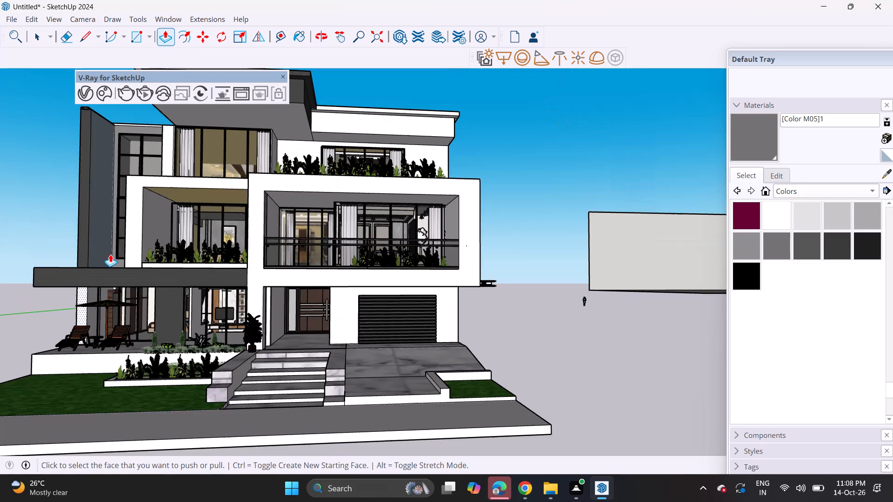
left_click(883, 171)
left_click(84, 211)
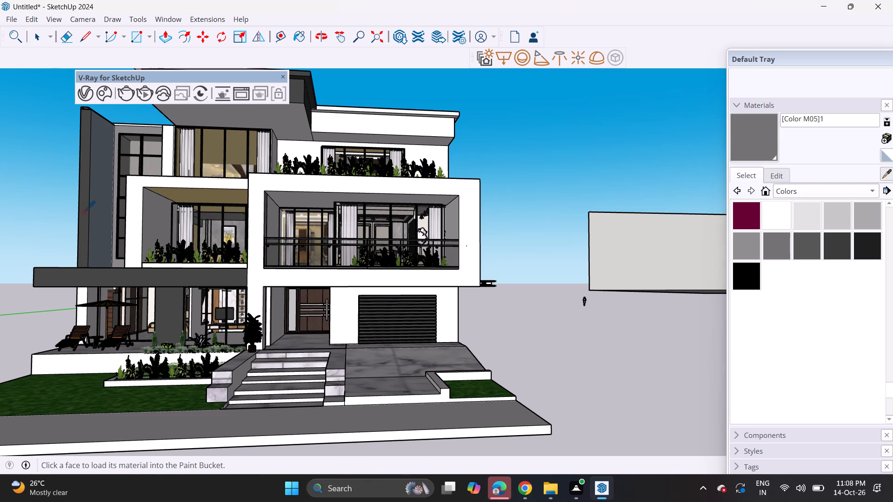
left_click(101, 205)
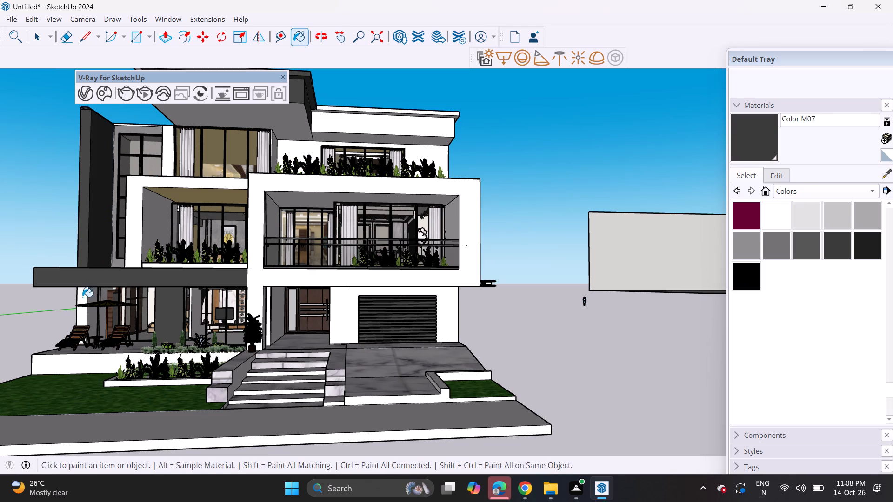
left_click(82, 297)
left_click(93, 296)
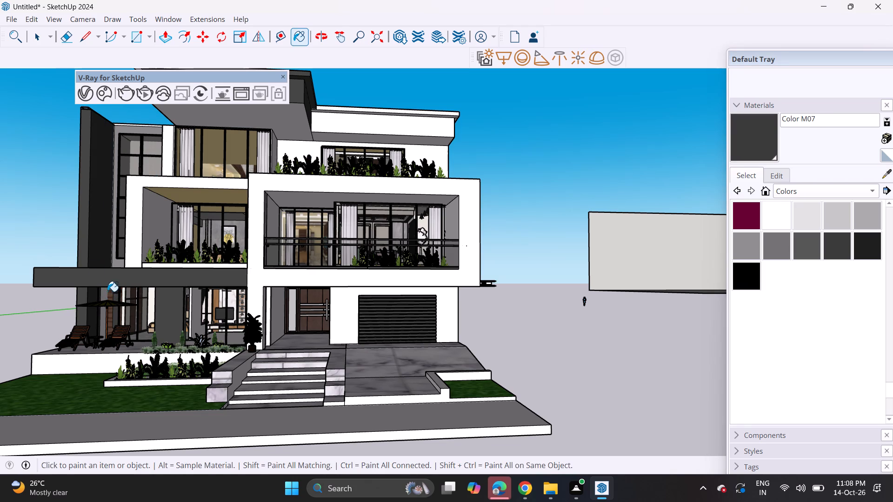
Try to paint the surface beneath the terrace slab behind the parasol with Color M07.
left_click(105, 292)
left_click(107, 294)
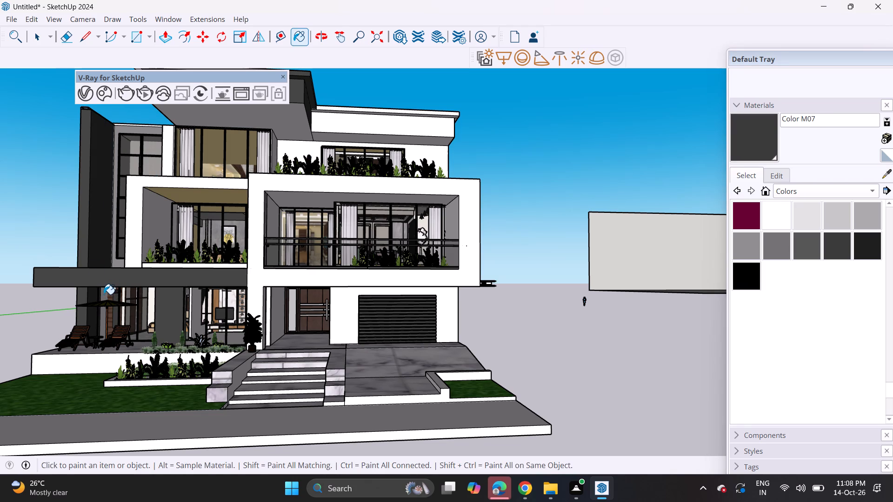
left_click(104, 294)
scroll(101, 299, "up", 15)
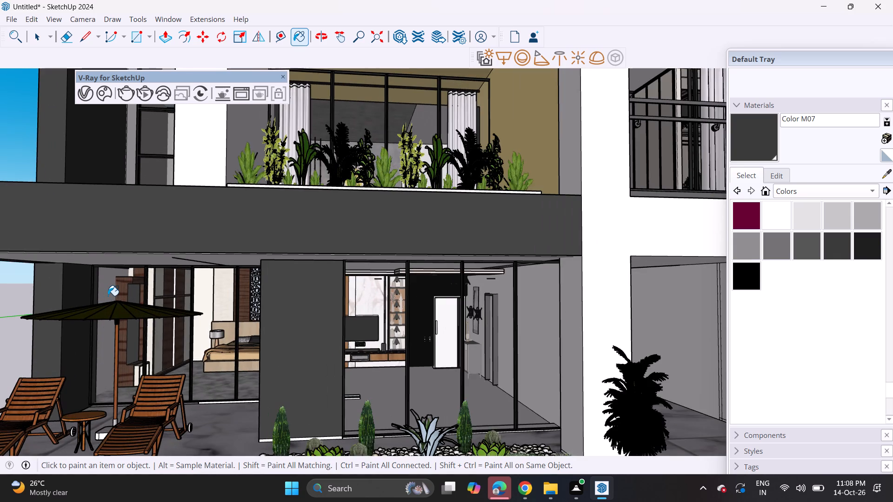
Load Wood Veneer 01 from the Wood collection and paint the undersides of the dark roof volume and the lower white roof.
scroll(108, 296, "down", 12)
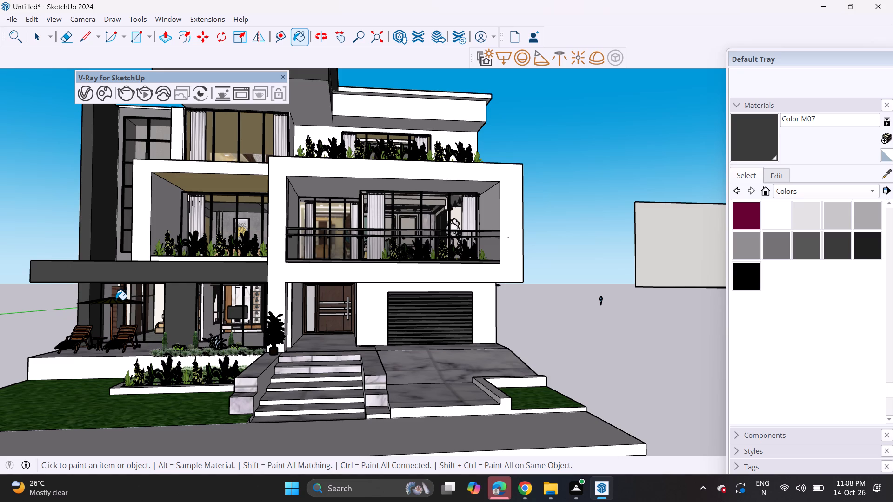
scroll(96, 304, "down", 2)
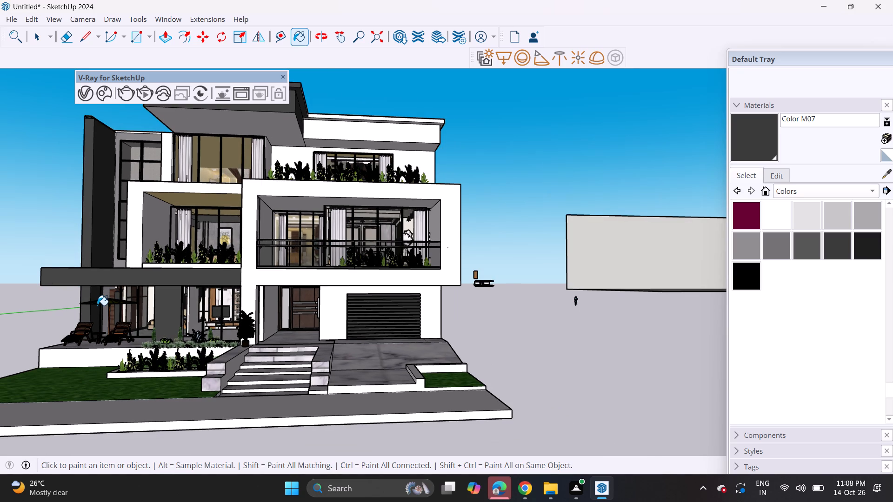
scroll(97, 305, "down", 2)
middle_click_drag(113, 304, 182, 340, "shift")
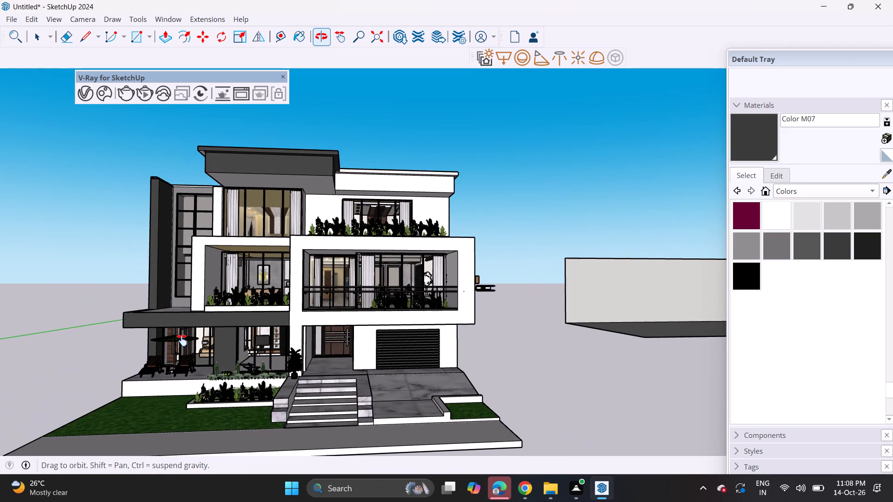
middle_click_drag(182, 340, 190, 331, "shift")
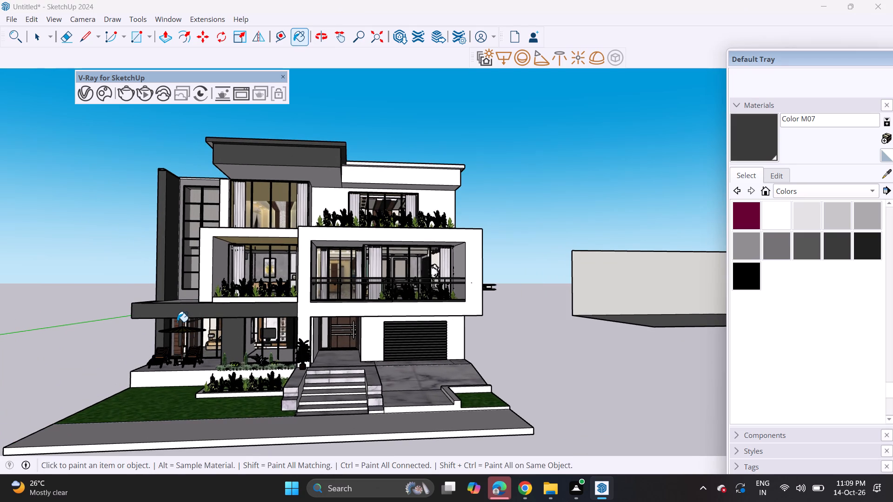
left_click(811, 191)
left_click(766, 292)
left_click(820, 186)
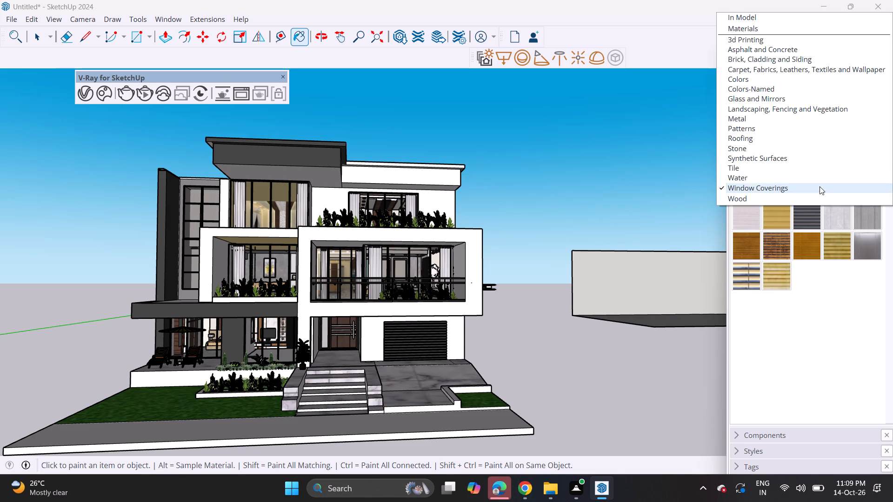
left_click(803, 207)
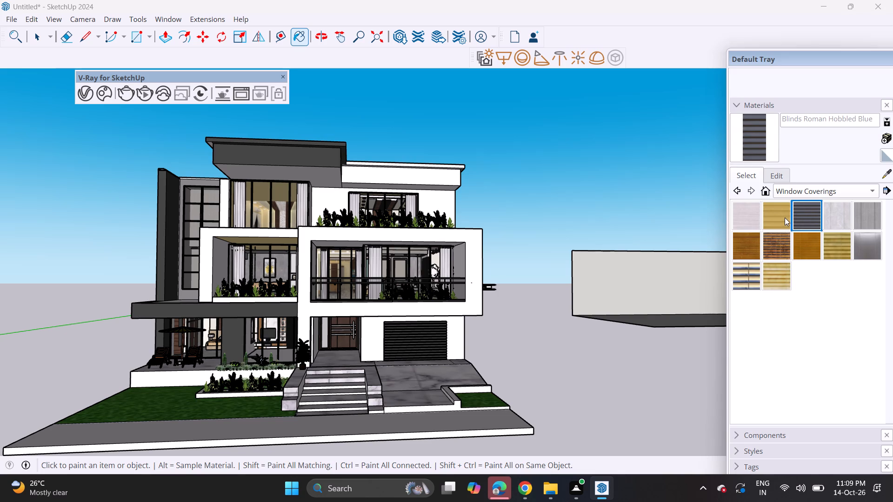
left_click(791, 193)
left_click(777, 200)
left_click(747, 278)
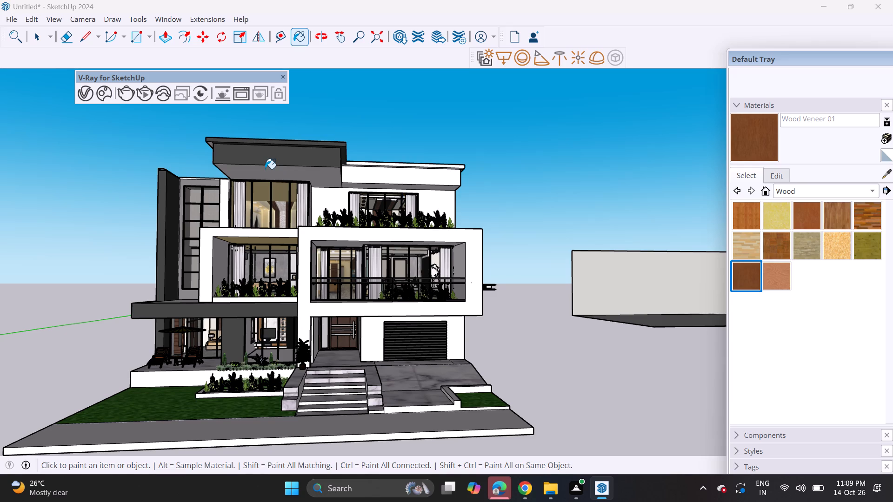
left_click(265, 169)
left_click(282, 173)
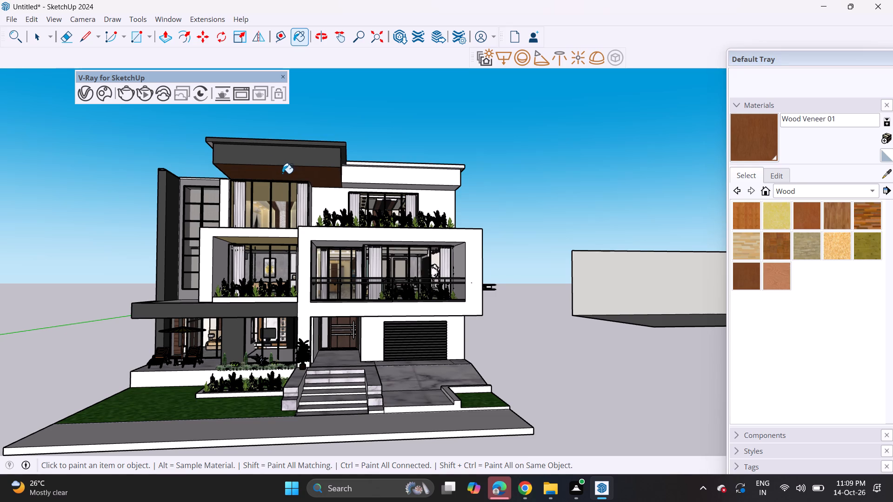
left_click(348, 186)
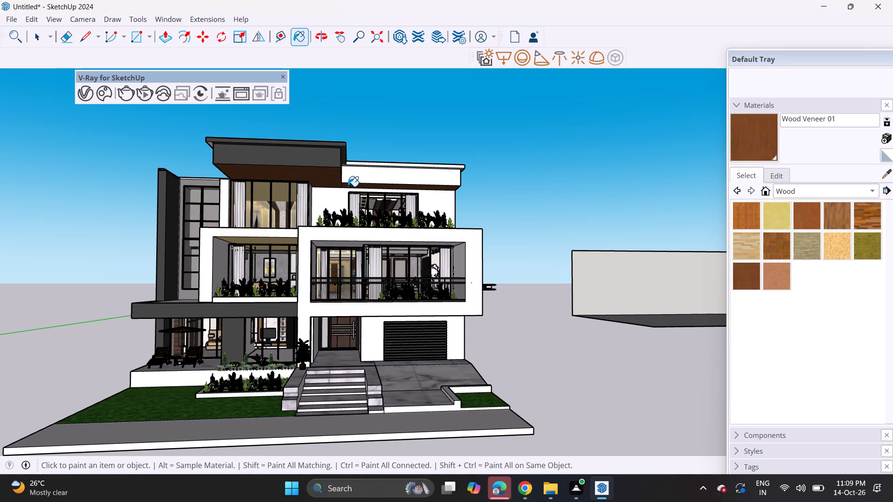
Paint the ceilings of the garage-side balcony and the smaller planted balcony with Wood Veneer 01.
left_click(338, 243)
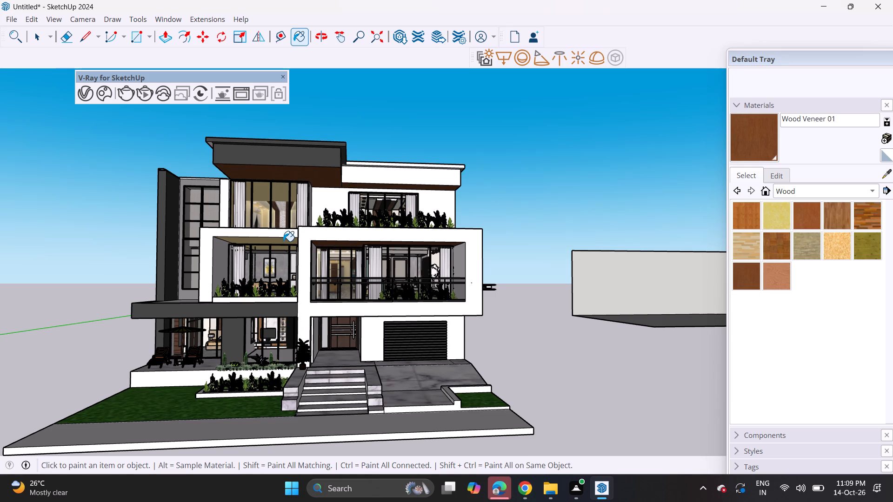
left_click(283, 241)
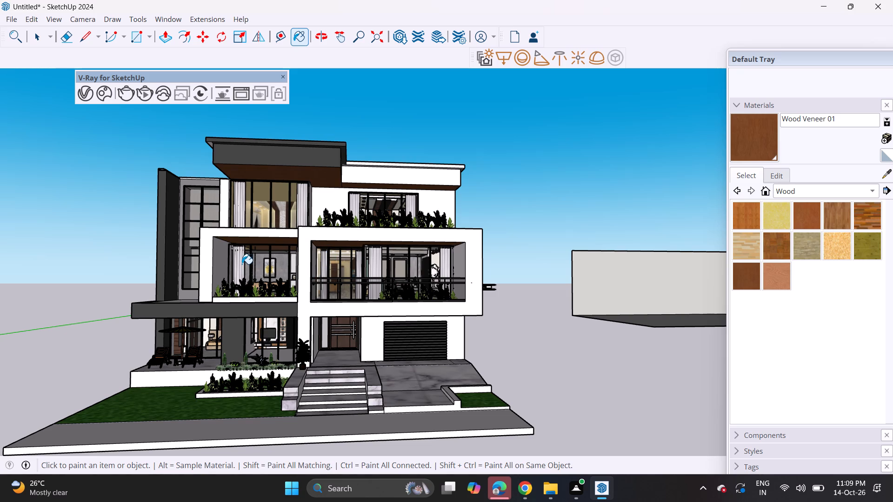
Paint the underside of the terrace slab and the ceiling above the entrance door with Wood Veneer 01.
middle_click_drag(221, 306, 225, 276)
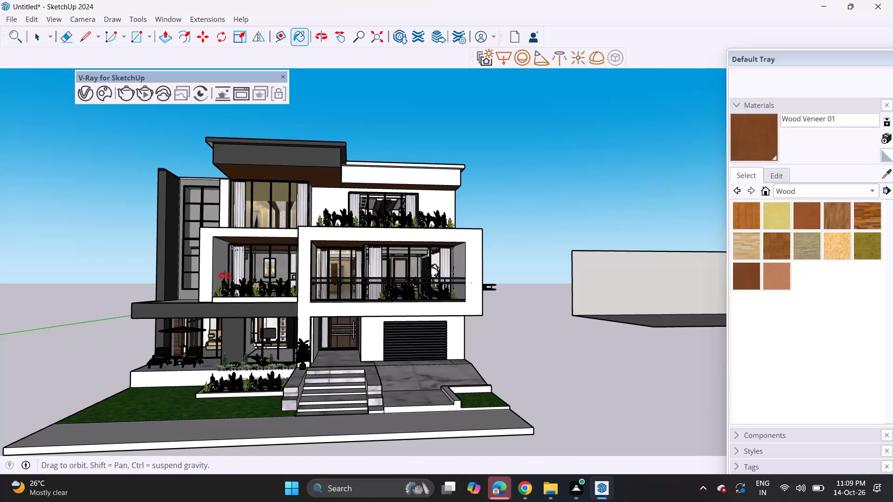
middle_click_drag(225, 276, 226, 265)
left_click(186, 302)
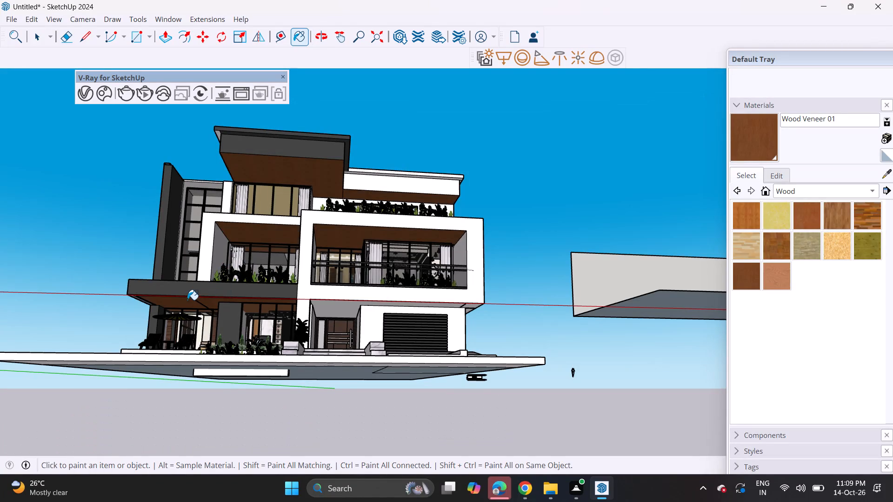
middle_click_drag(204, 296, 202, 305)
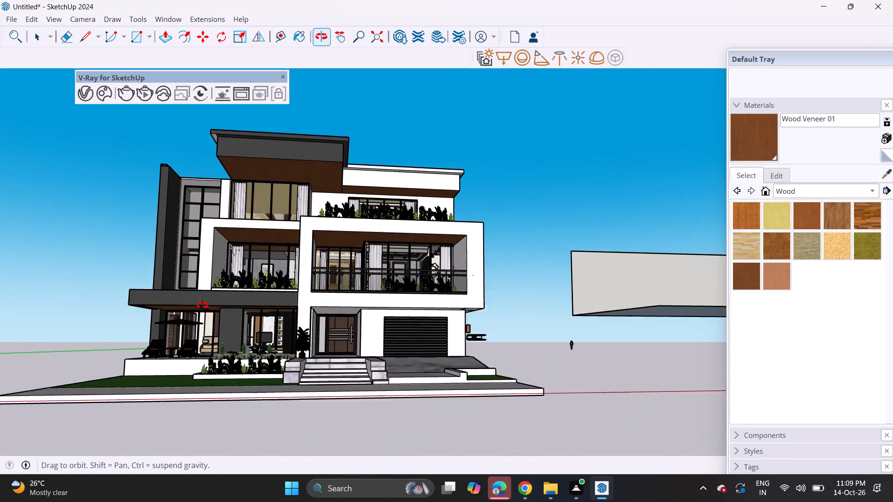
middle_click_drag(202, 305, 200, 310)
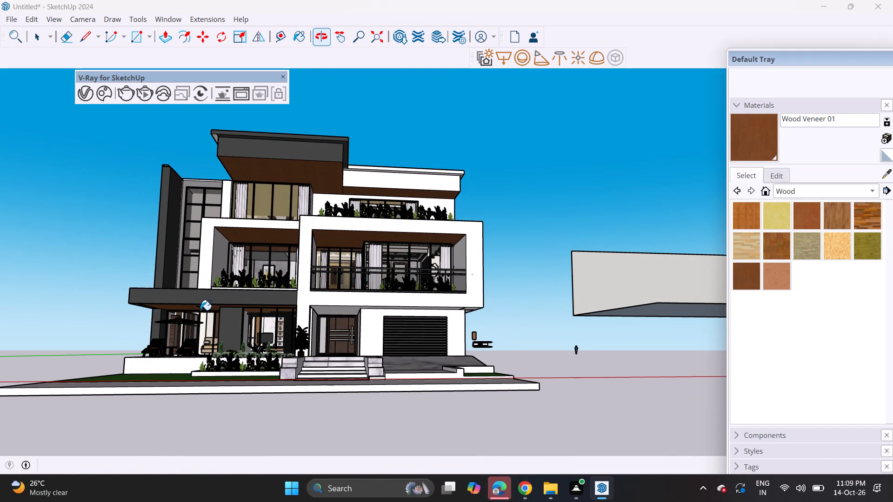
scroll(288, 291, "up", 4)
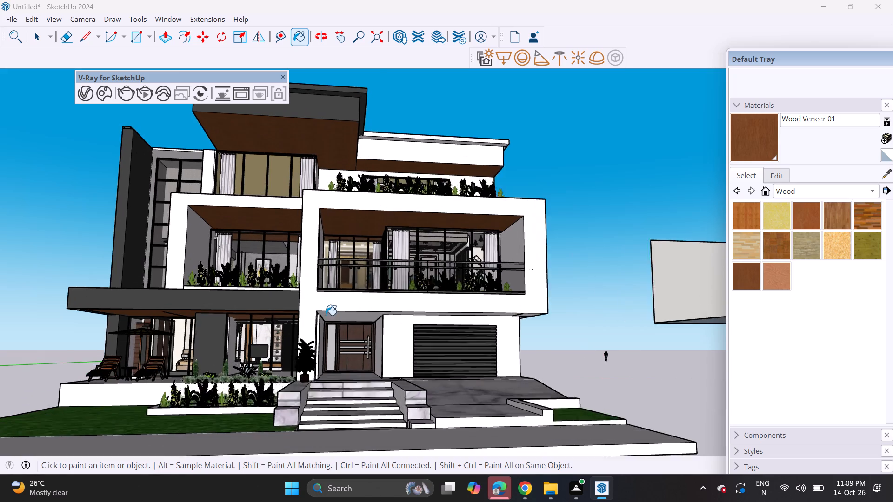
left_click(335, 315)
scroll(335, 314, "down", 2)
middle_click_drag(335, 314, 327, 334)
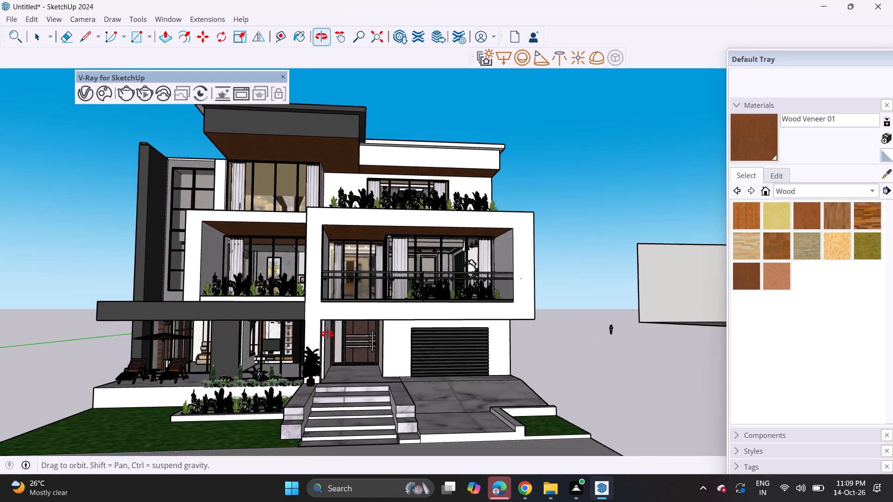
middle_click_drag(327, 334, 327, 330)
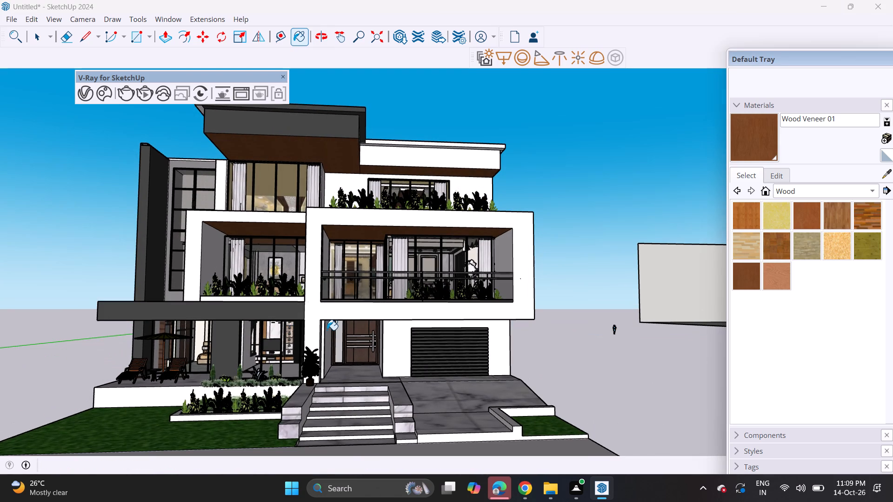
Sample [Color M05]1 from the wall above the tall window and paint the smaller balcony's frame, upper-floor walls and lower roof's fascia and edge.
scroll(329, 325, "down", 2)
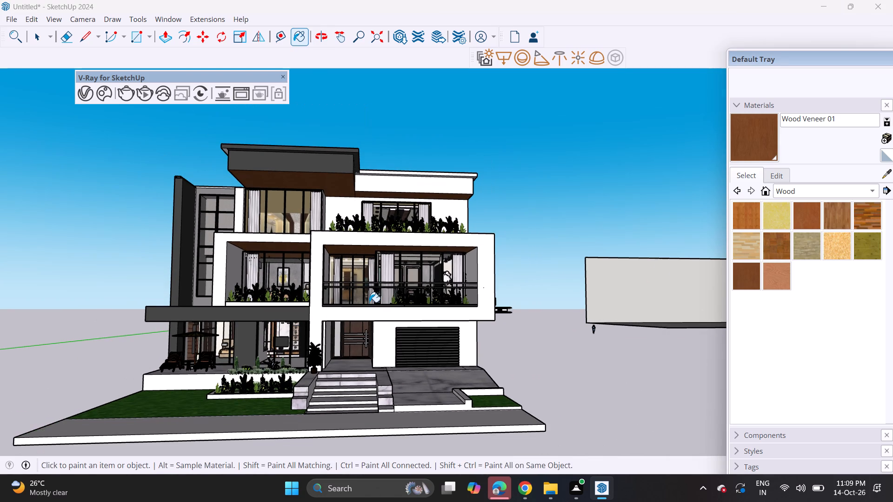
left_click(883, 177)
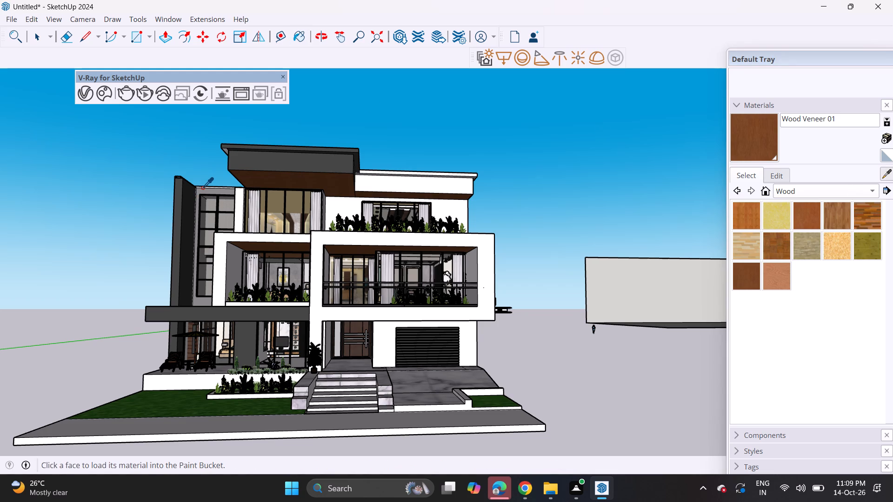
left_click(203, 191)
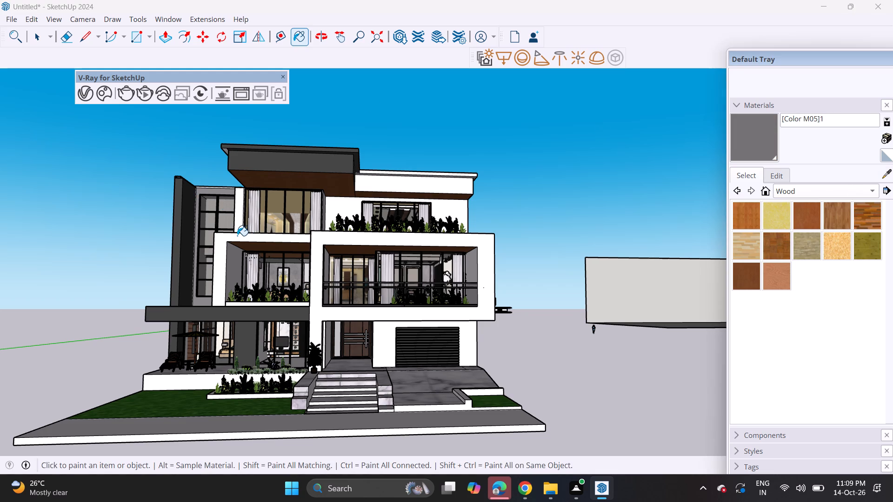
left_click(237, 236)
left_click(238, 208)
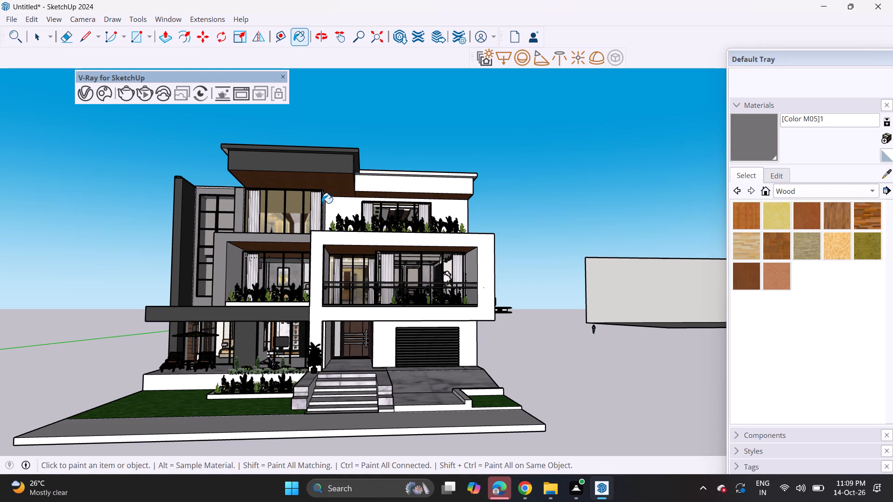
left_click(335, 203)
left_click(368, 185)
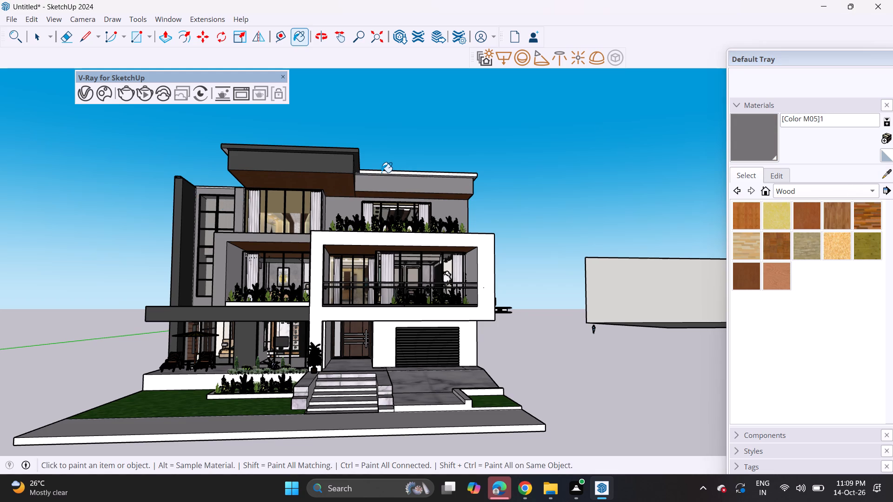
left_click(381, 172)
Paint the garage-side balcony block, the garage wall and the white strip beside the entrance door with [Color M05]1.
left_click(408, 238)
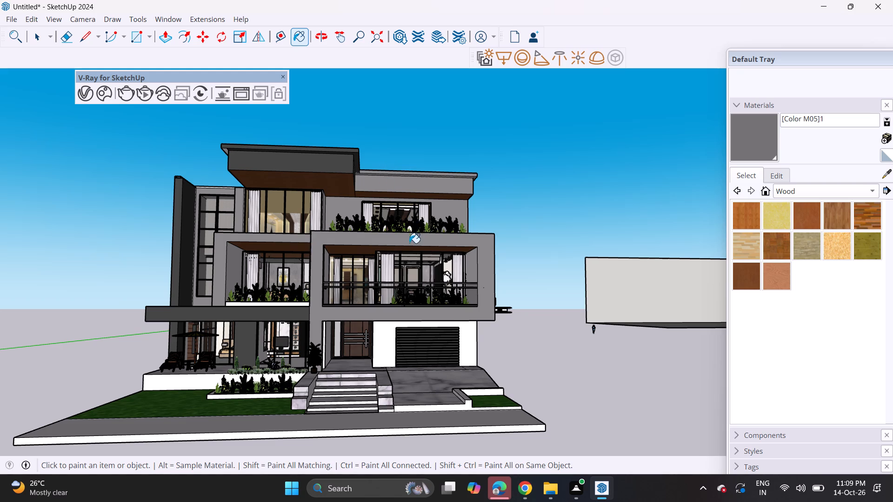
left_click(387, 334)
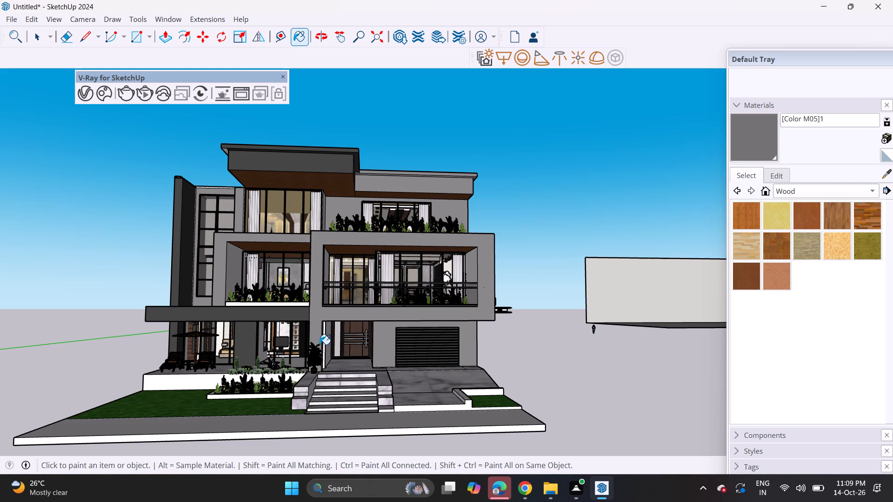
left_click(325, 335)
Sample Marble Carrara Gold Floor Tile from the driveway and paint the terrace base, the driveway-side low curbs and the front planter's edge.
left_click(882, 173)
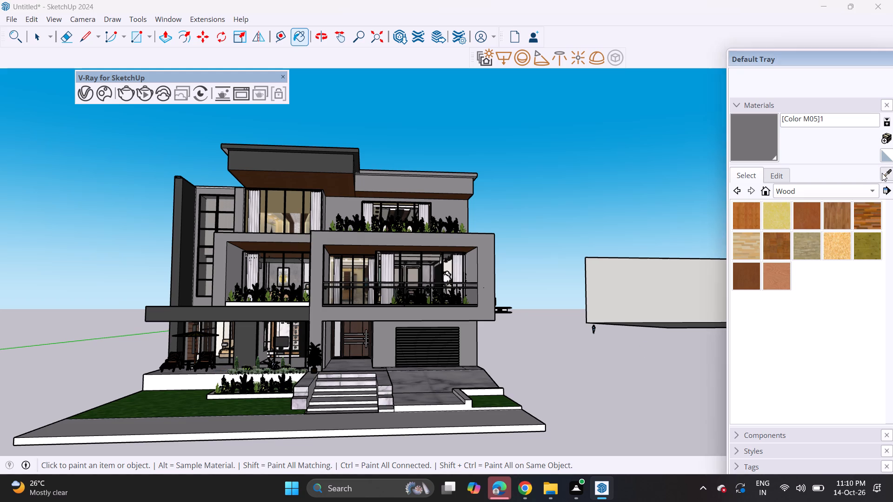
left_click(404, 380)
left_click(179, 382)
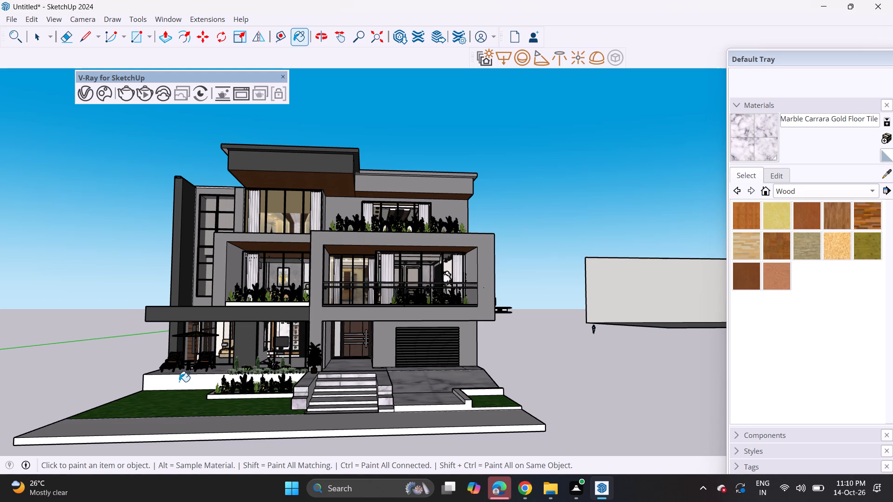
left_click(479, 390)
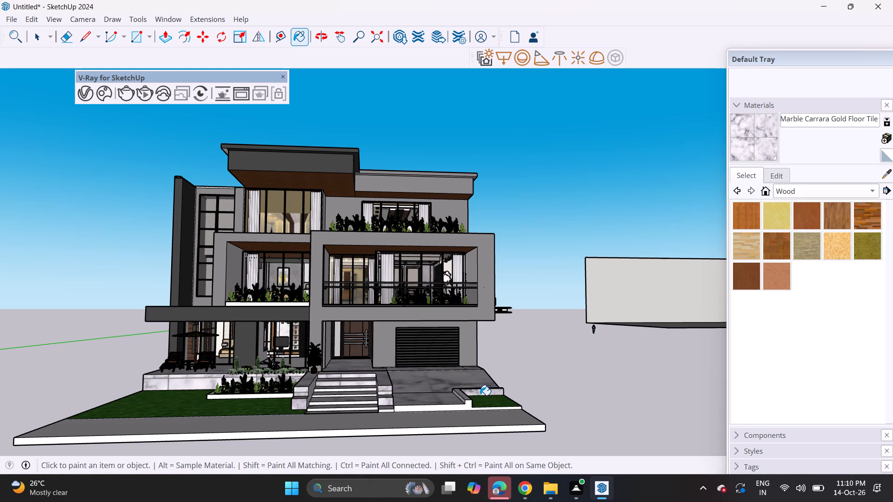
left_click(469, 403)
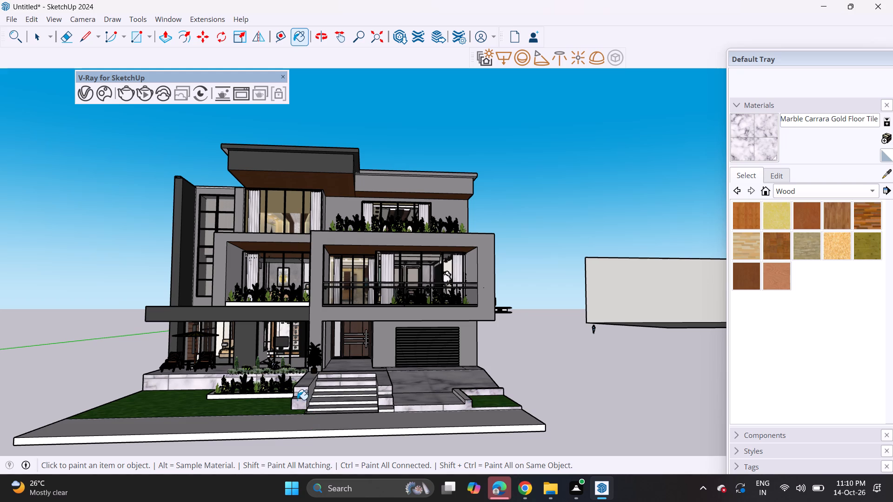
left_click(275, 398)
left_click(276, 396)
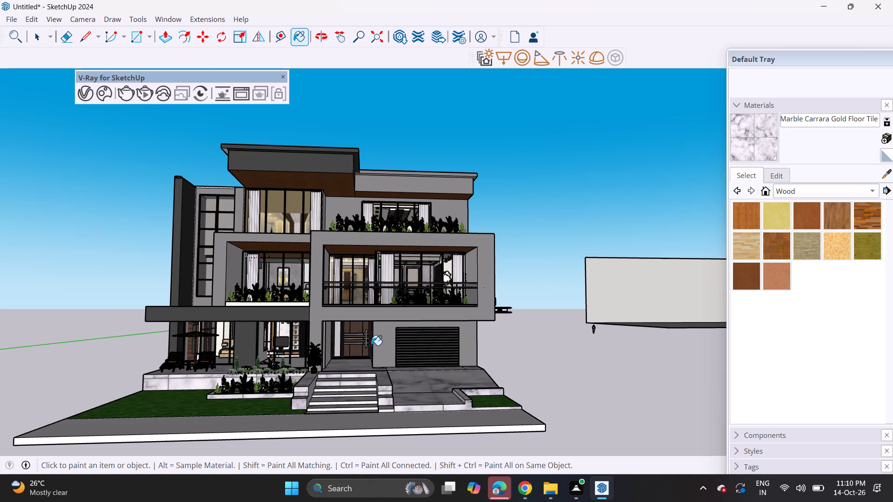
Sample [Color M05]1 from the wall above the tall window and paint the white edge strip along the top of that wall.
middle_click_drag(353, 348, 349, 383)
scroll(225, 191, "up", 20)
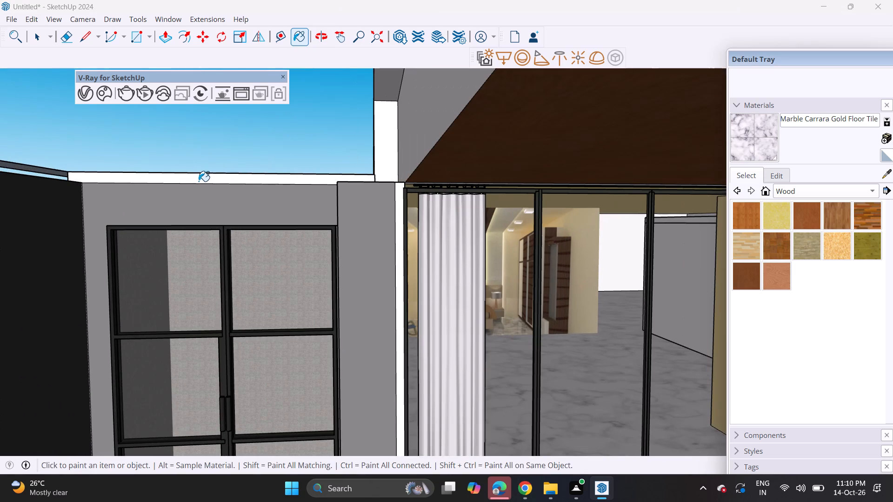
left_click(202, 180)
scroll(202, 180, "down", 3)
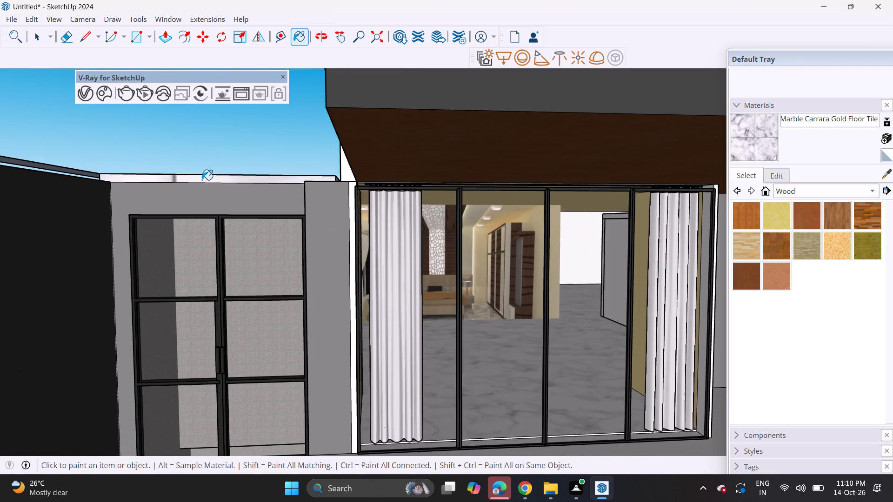
scroll(202, 180, "down", 4)
left_click(887, 171)
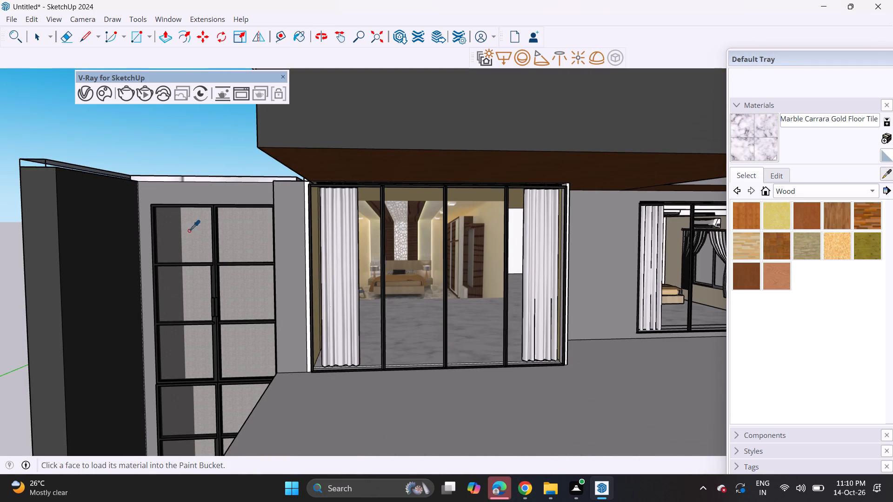
left_click(195, 198)
left_click(200, 177)
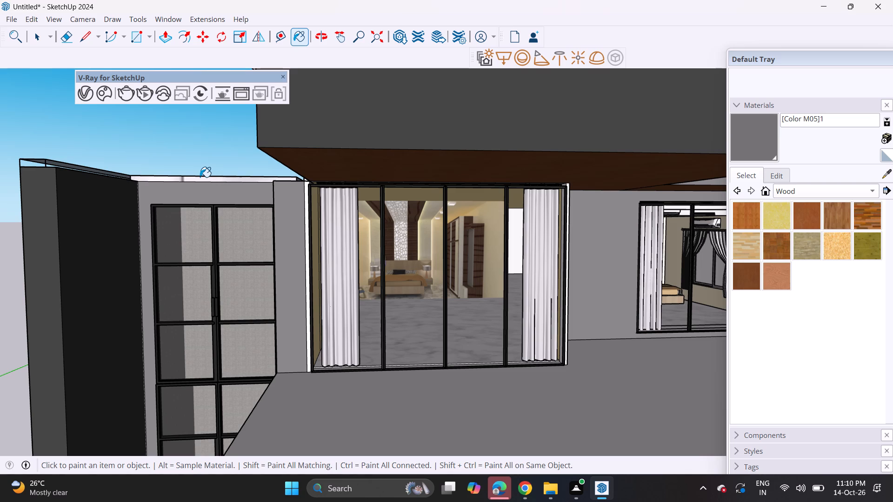
left_click(200, 178)
Paint the white ledge under the smaller balcony and all matching white faces across the model with [Color M05]1.
scroll(59, 154, "down", 10)
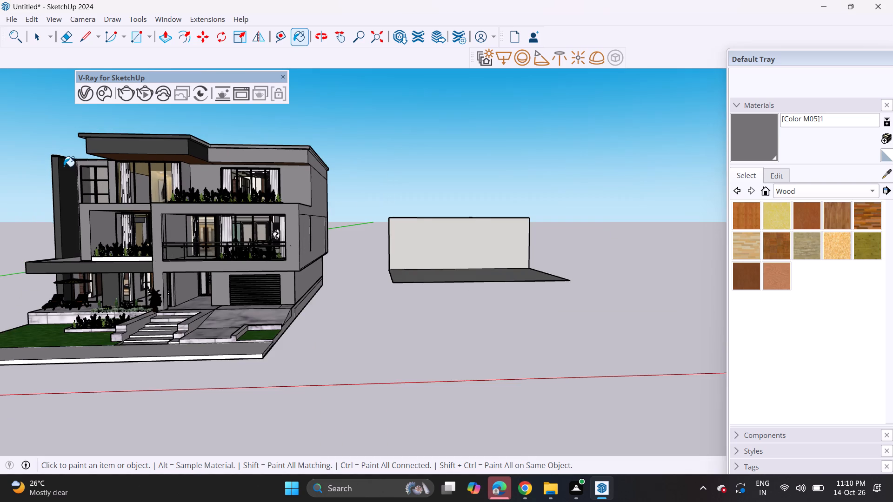
middle_click_drag(67, 173, 95, 183)
middle_click_drag(107, 199, 161, 220)
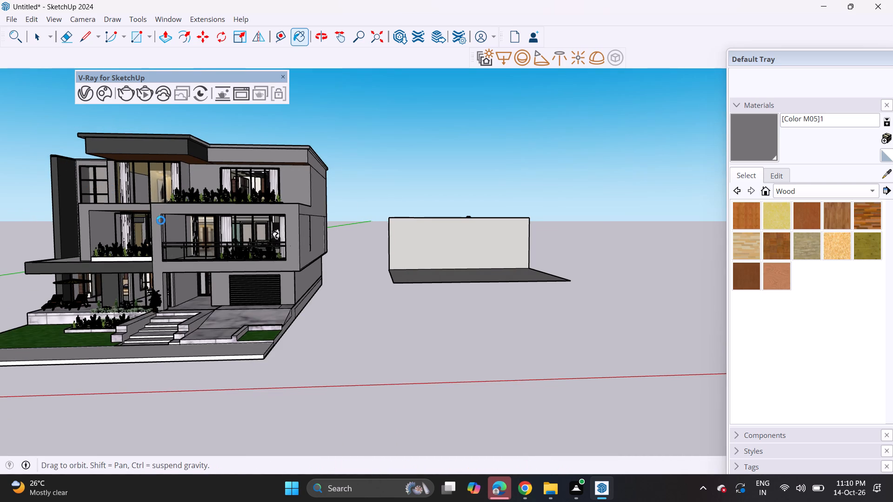
middle_click_drag(161, 220, 189, 221)
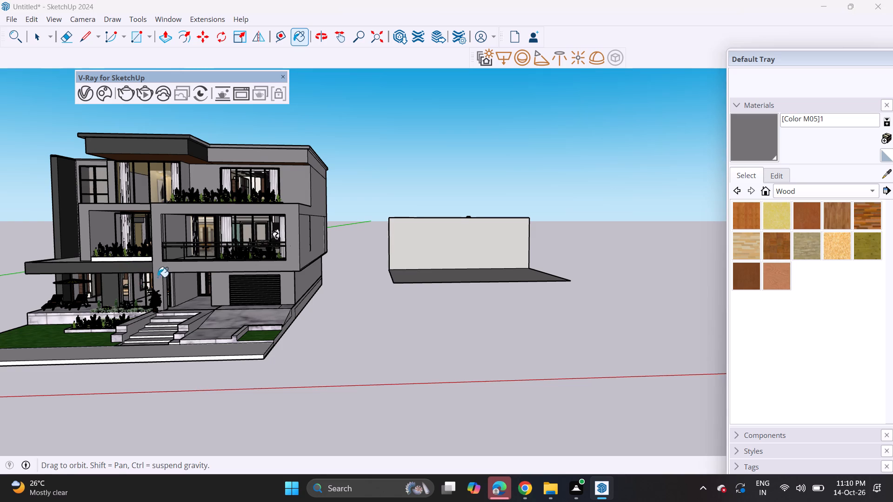
left_click(138, 259)
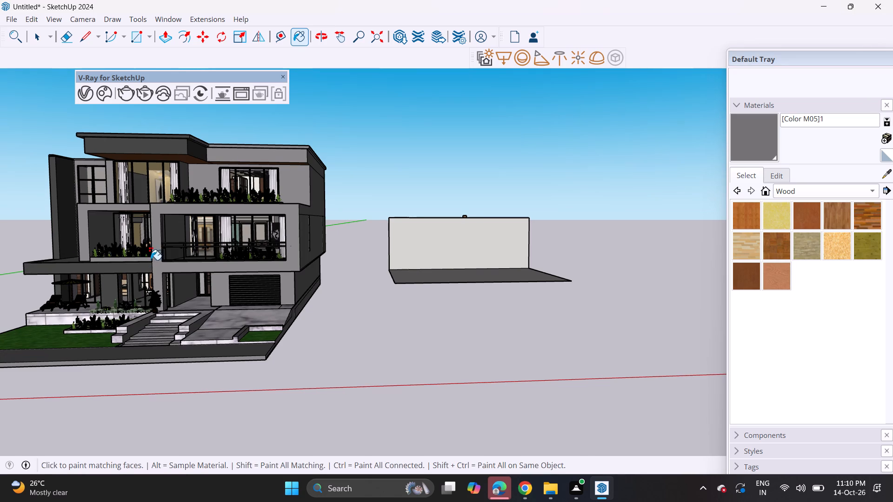
Lighten the [Color M05]1 wall material to a lighter neutral grey by raising its brightness.
middle_click_drag(150, 269, 264, 274, "shift")
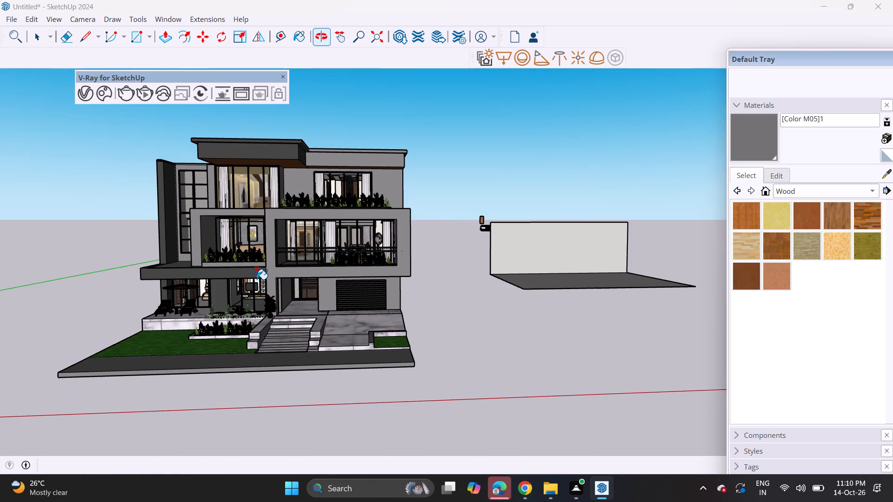
middle_click_drag(247, 284, 287, 285, "shift")
middle_click_drag(288, 279, 290, 271)
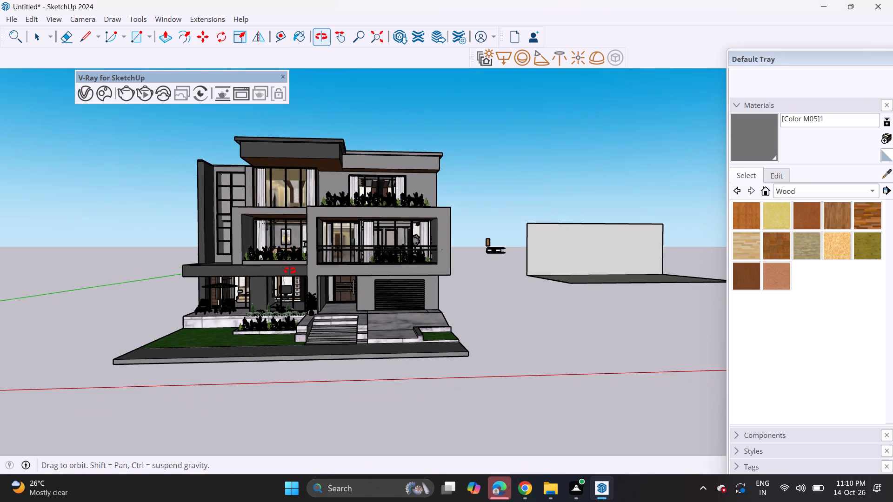
middle_click_drag(290, 271, 291, 271)
scroll(290, 272, "up", 3)
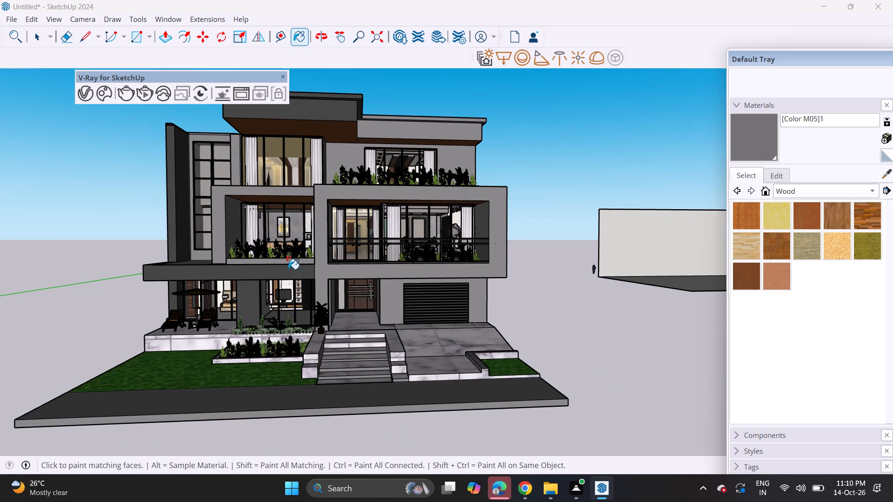
middle_click_drag(286, 271, 312, 284, "shift")
middle_click_drag(311, 282, 294, 279)
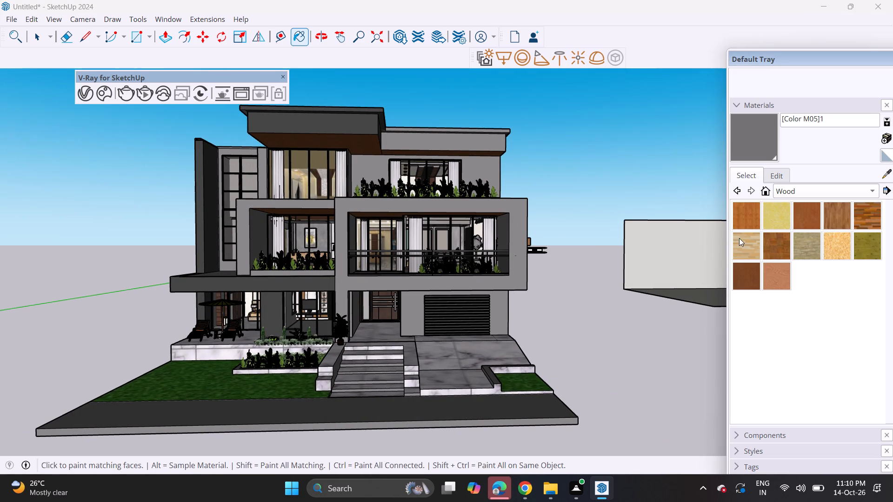
left_click(775, 165)
left_click_drag(771, 175, 773, 180)
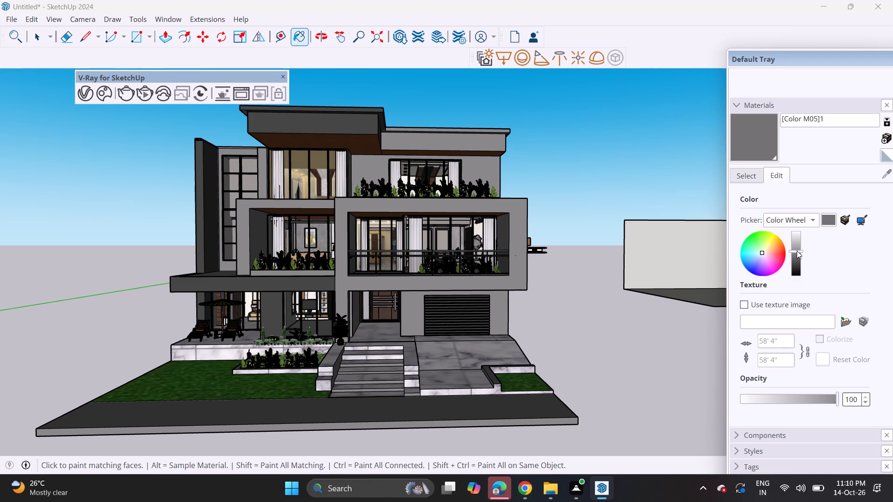
left_click(797, 251)
left_click(801, 245)
left_click(800, 240)
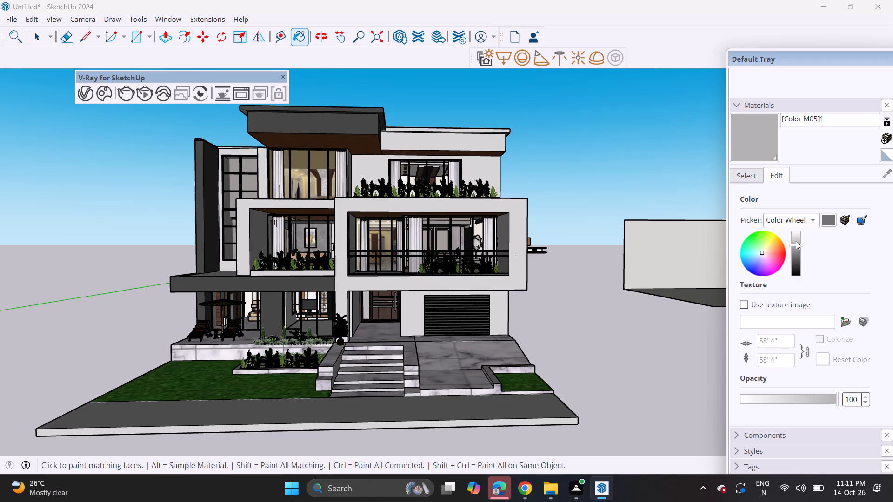
left_click(796, 241)
left_click(793, 248)
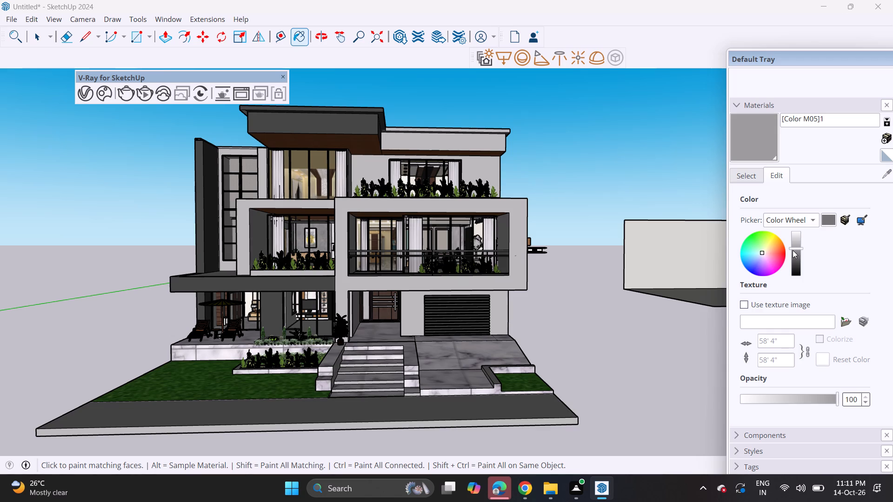
Turn on the display of shadows for the model.
left_click(52, 16)
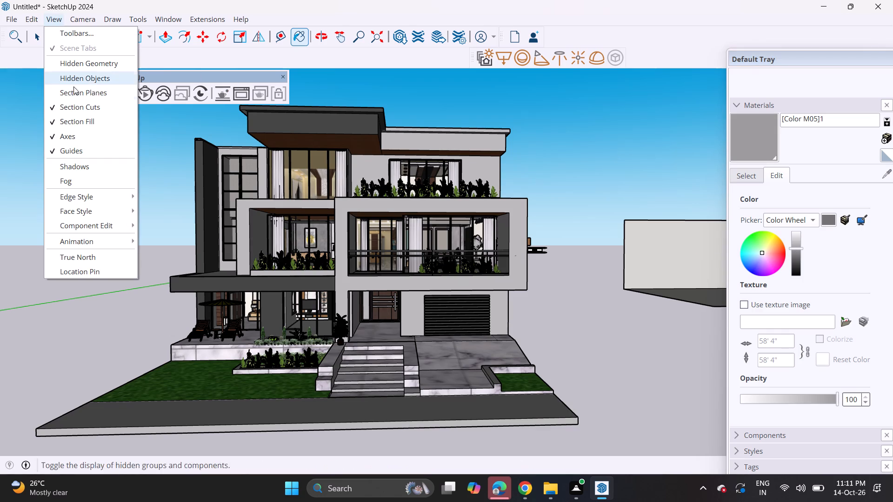
left_click(74, 171)
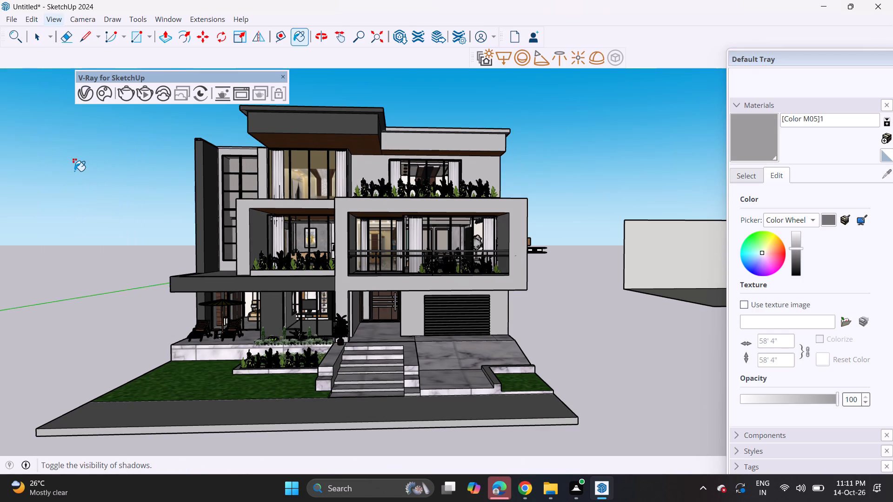
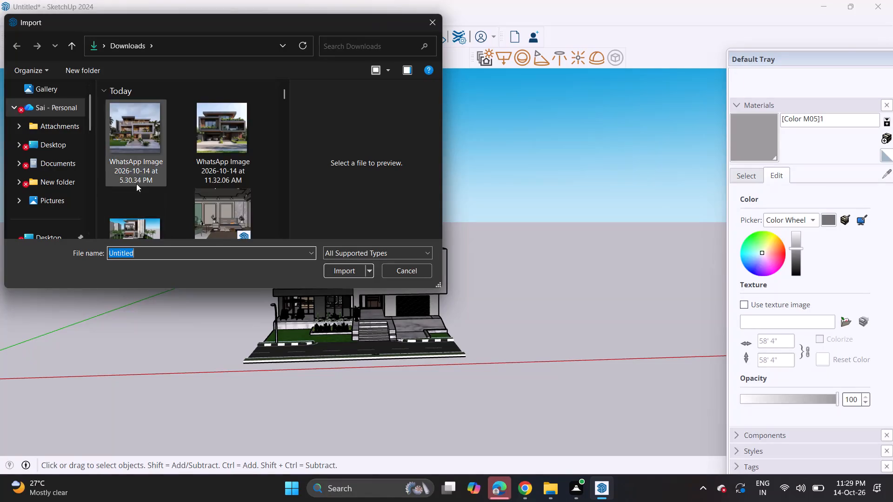
Import the Palm+Tree component from Downloads and place it at the lawn's front corner, next to the street lamp.
scroll(136, 184, "down", 17)
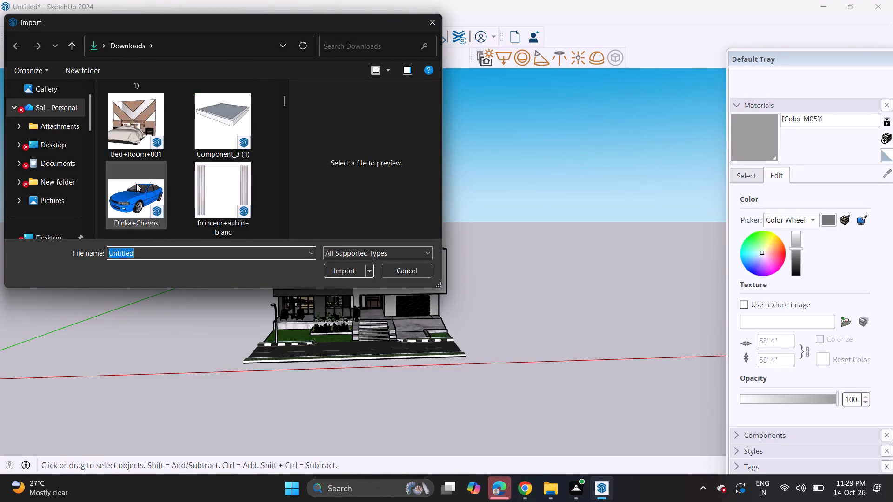
scroll(136, 184, "down", 15)
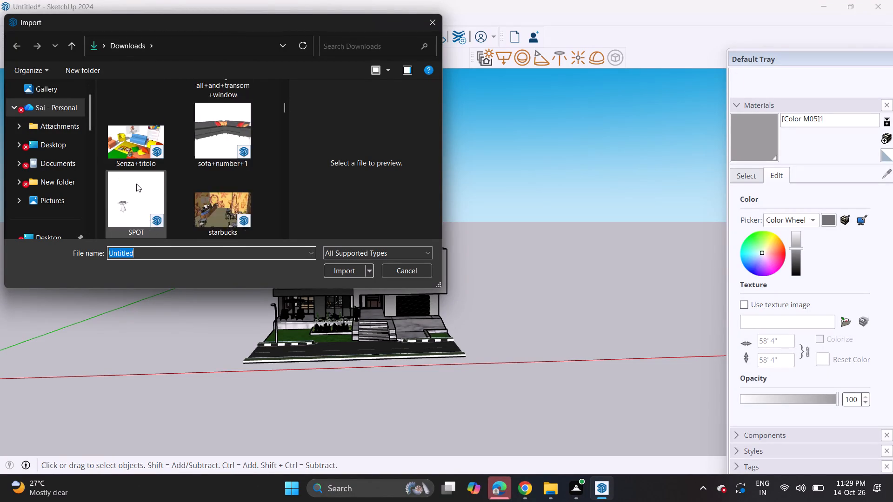
scroll(136, 184, "down", 13)
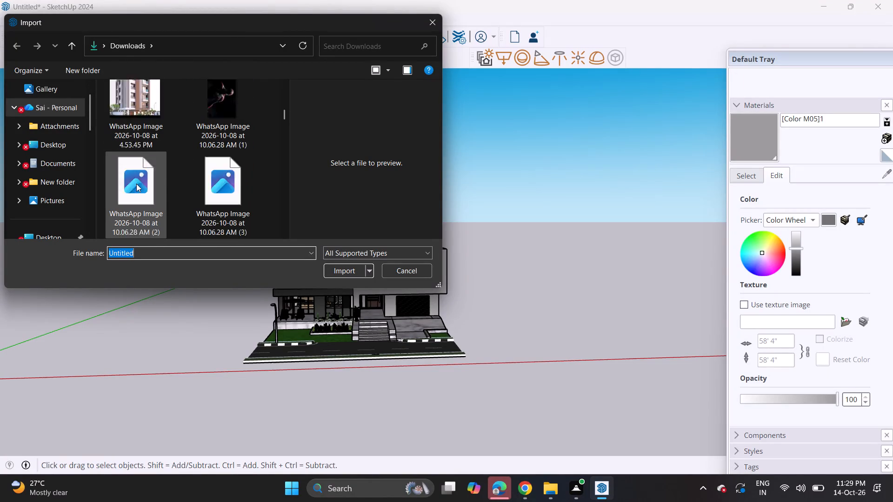
scroll(136, 184, "down", 14)
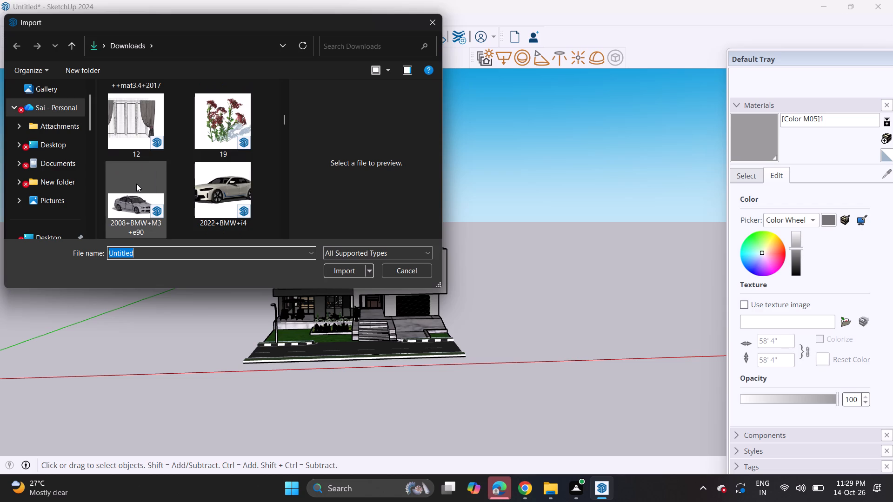
scroll(136, 184, "down", 11)
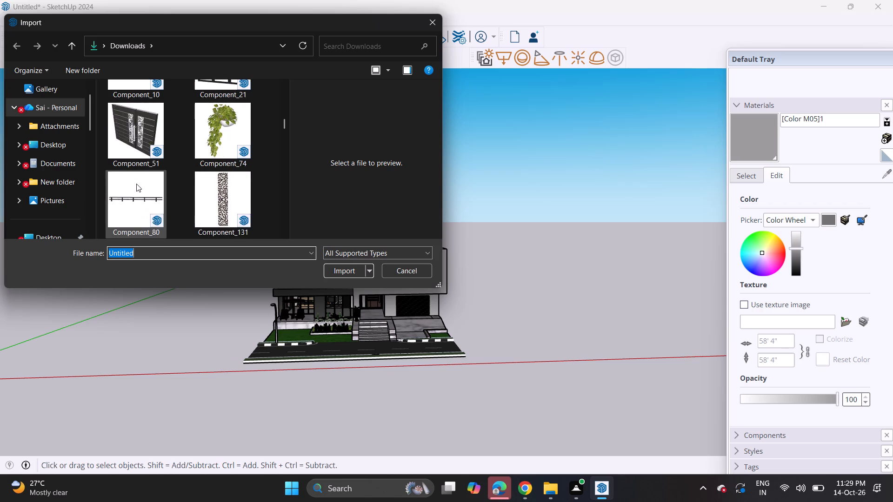
scroll(136, 184, "down", 7)
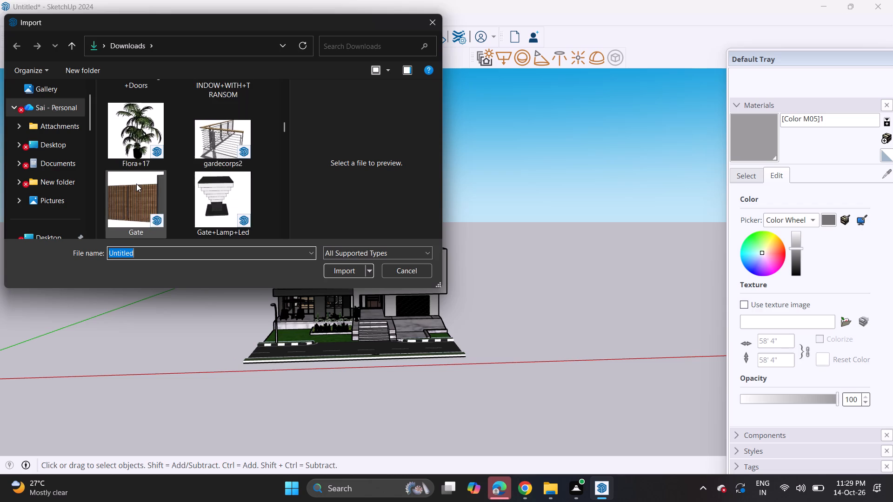
scroll(136, 184, "down", 7)
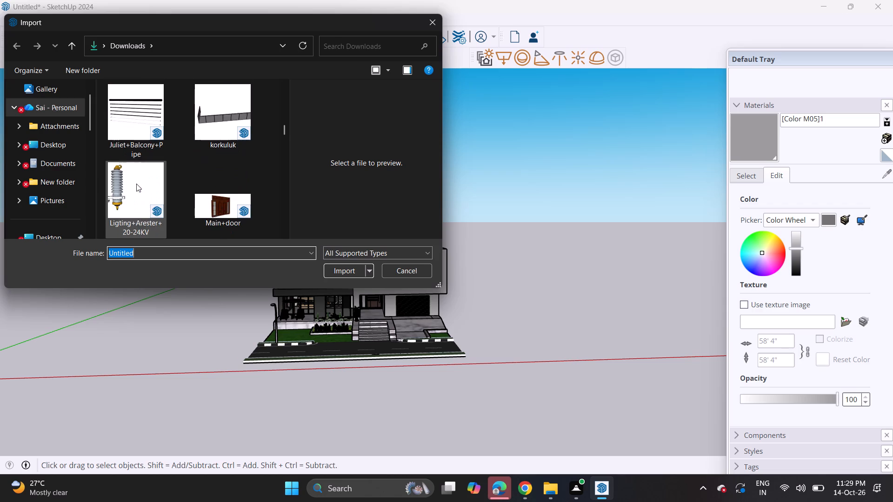
scroll(136, 184, "down", 2)
left_click(200, 199)
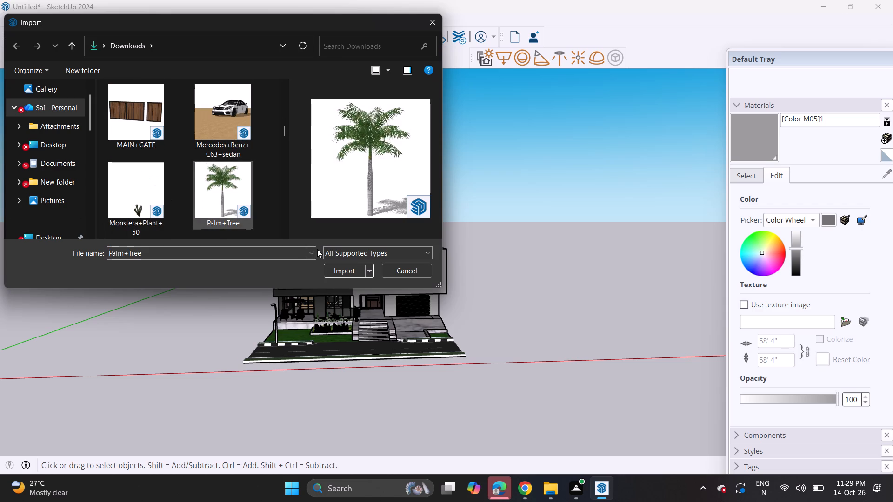
left_click(361, 266)
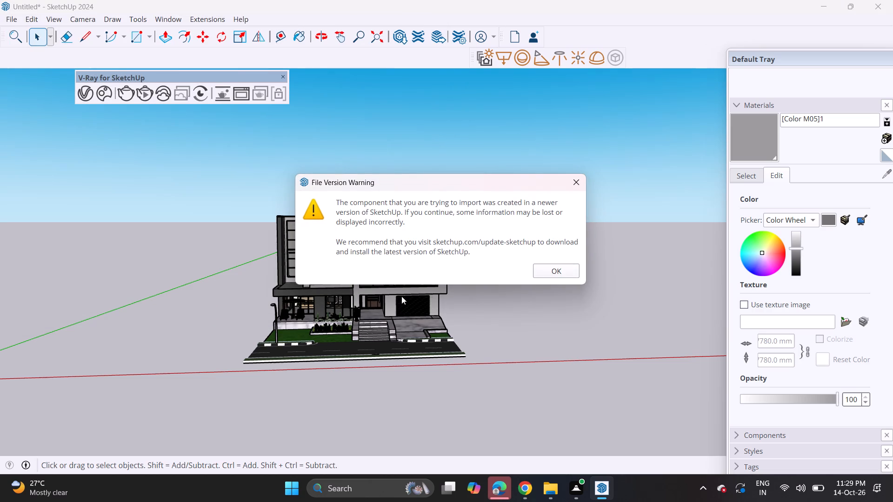
left_click(555, 276)
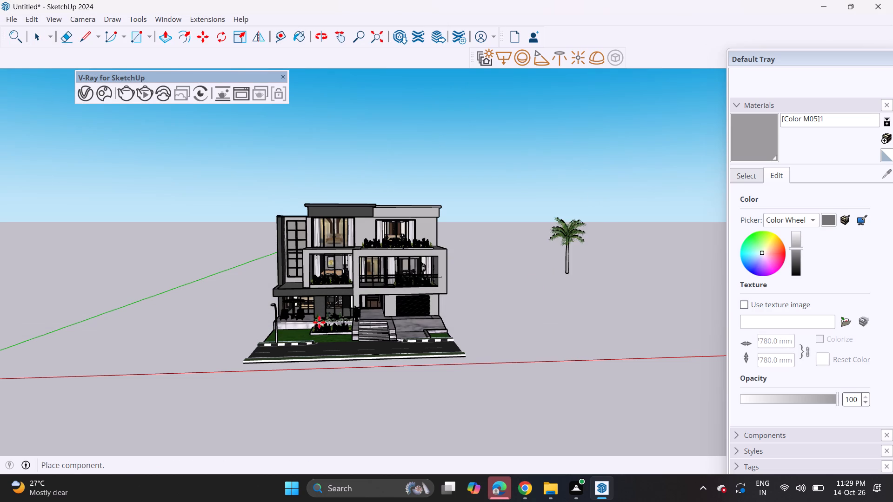
left_click(252, 335)
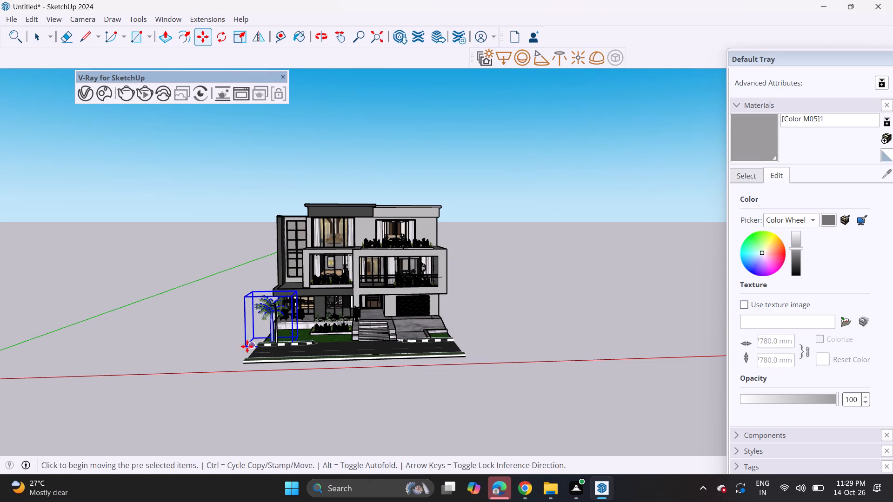
Copy the palm tree along the red axis to the small grass patch beside the driveway.
left_click(242, 347)
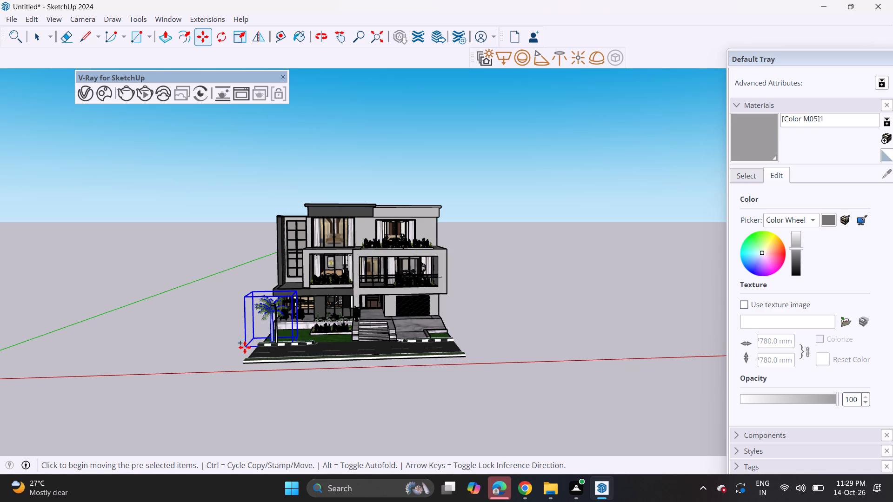
left_click(423, 344)
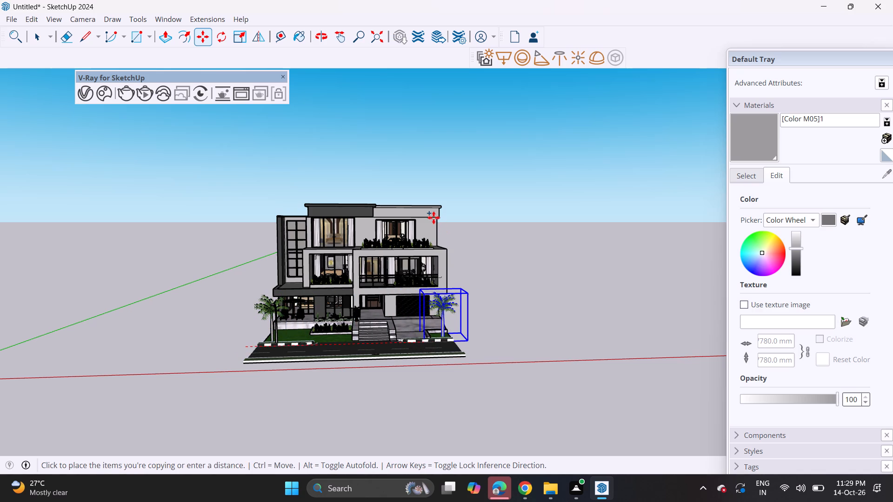
key("space")
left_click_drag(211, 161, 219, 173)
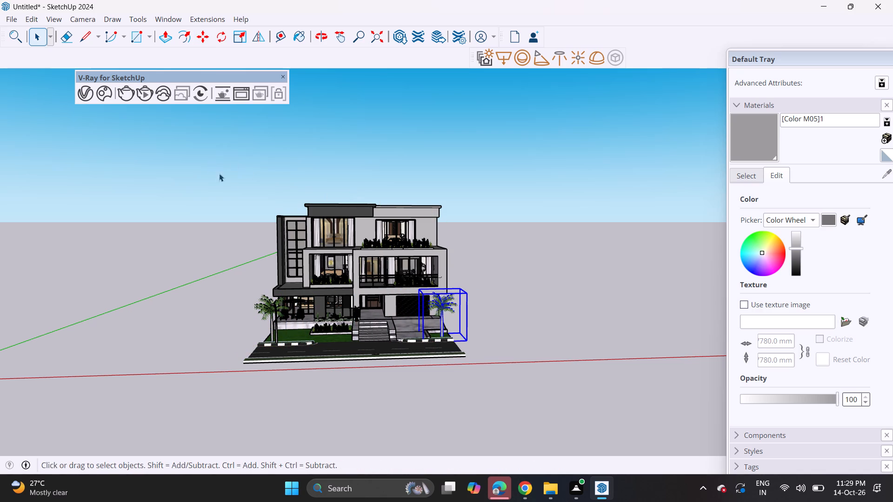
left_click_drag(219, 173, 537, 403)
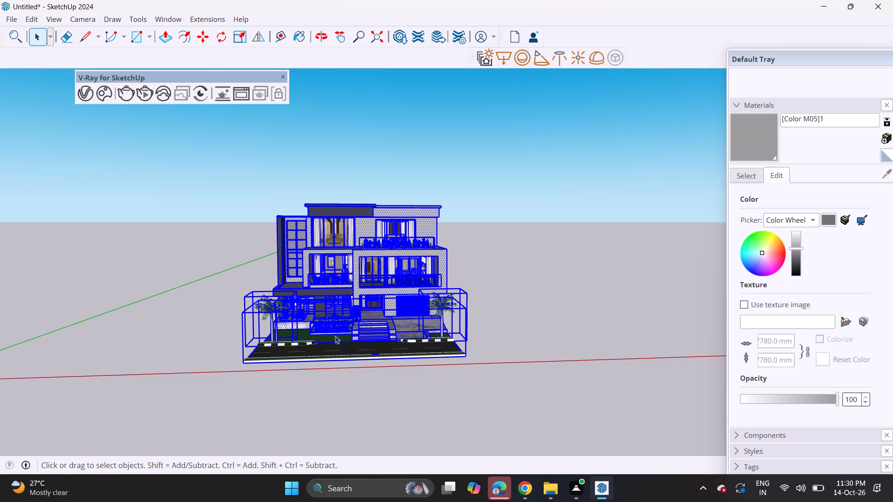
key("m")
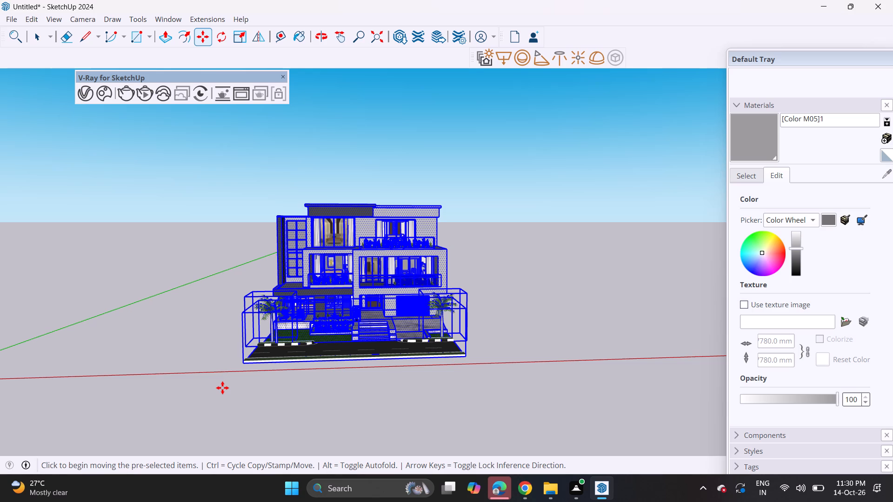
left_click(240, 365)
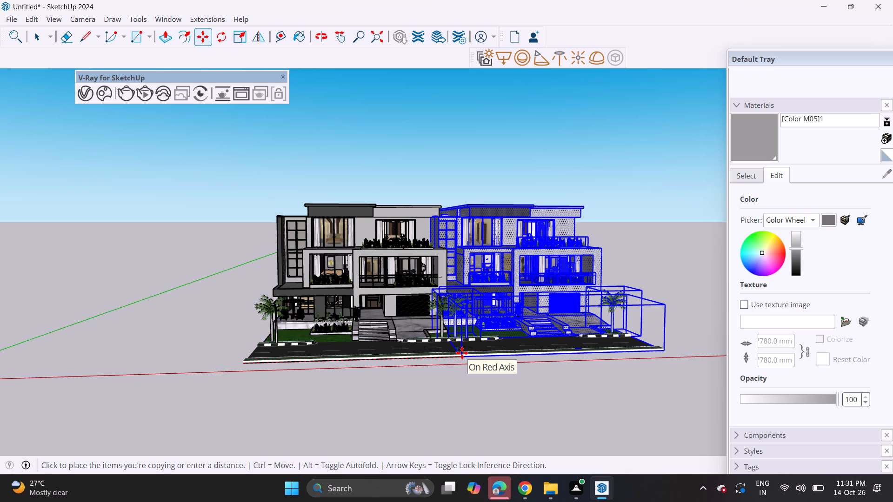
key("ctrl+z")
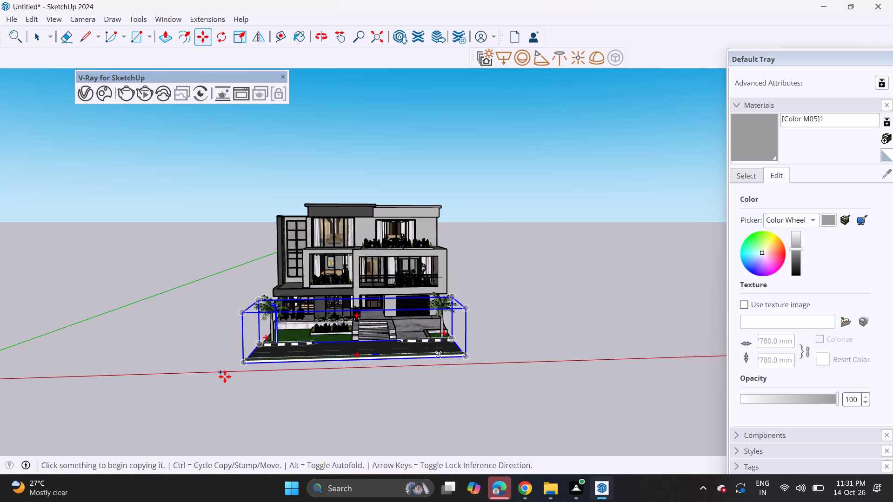
Draw a line along the side plinth from the marble terrace corner to the rear corner, and erase the short vertical edge below it.
left_click(168, 36)
middle_click_drag(162, 290, 170, 291)
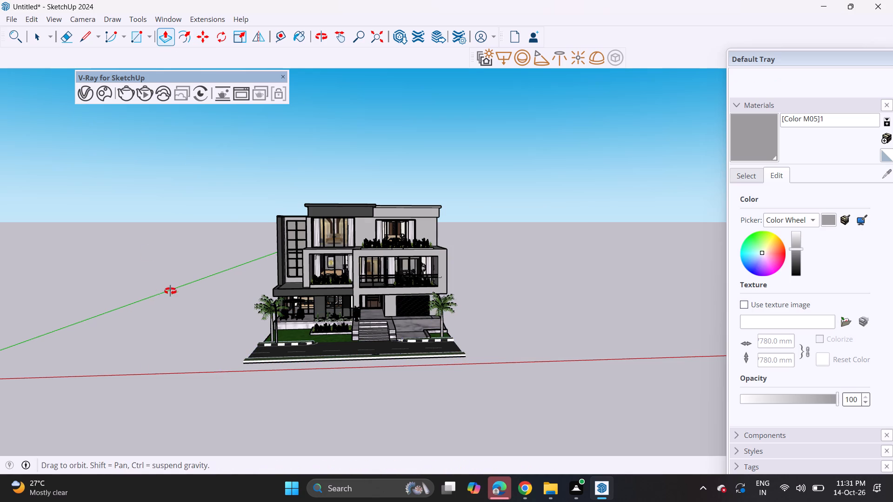
middle_click_drag(170, 291, 287, 286)
scroll(290, 318, "up", 14)
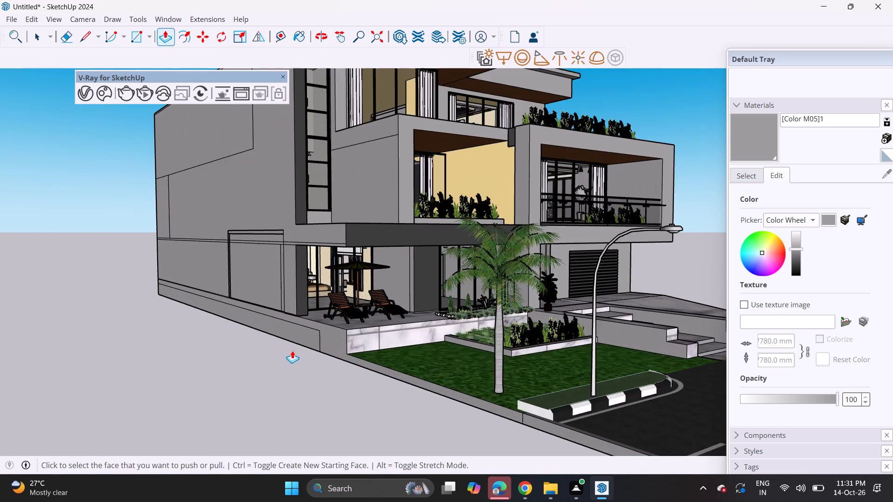
scroll(292, 350, "up", 3)
left_click(84, 33)
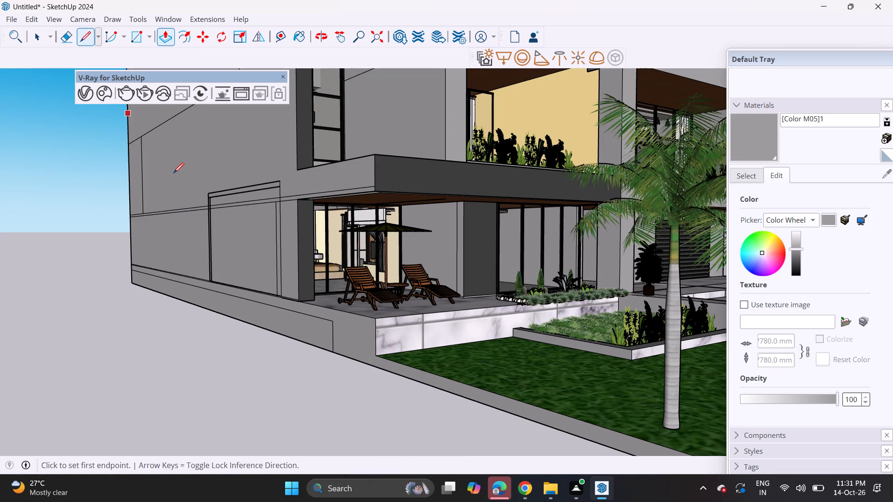
left_click(375, 355)
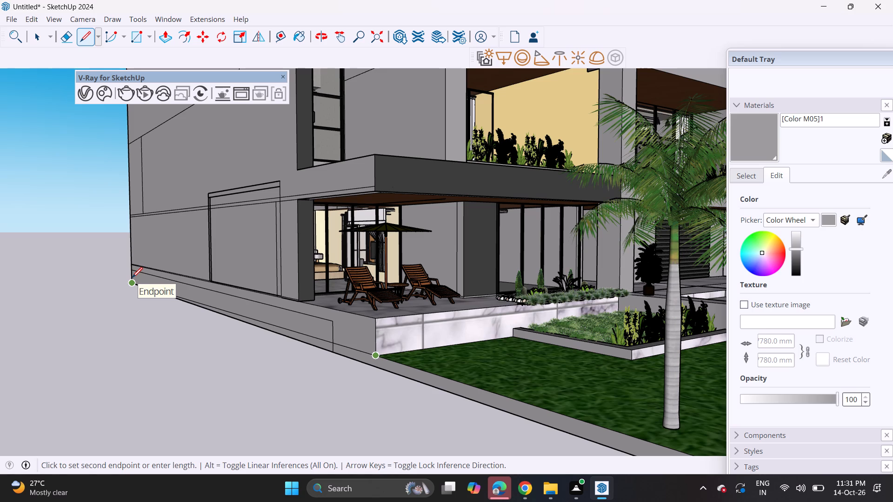
left_click(132, 277)
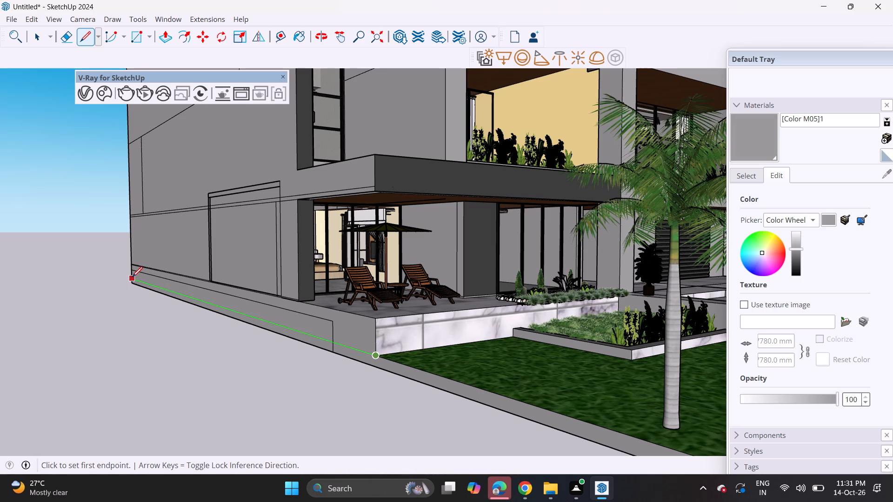
left_click(60, 40)
left_click(334, 345)
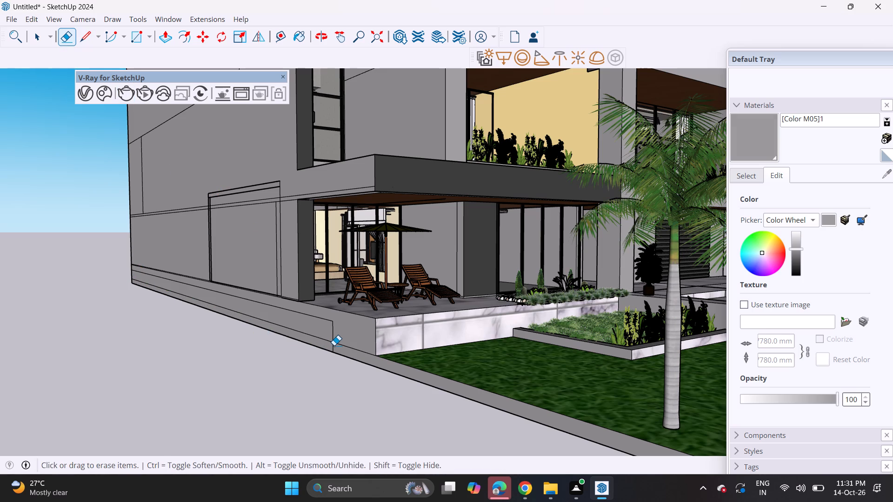
Push/Pull the low base strip on the villa's terrace side outward to widen the ground and lawn beside the house.
left_click(165, 30)
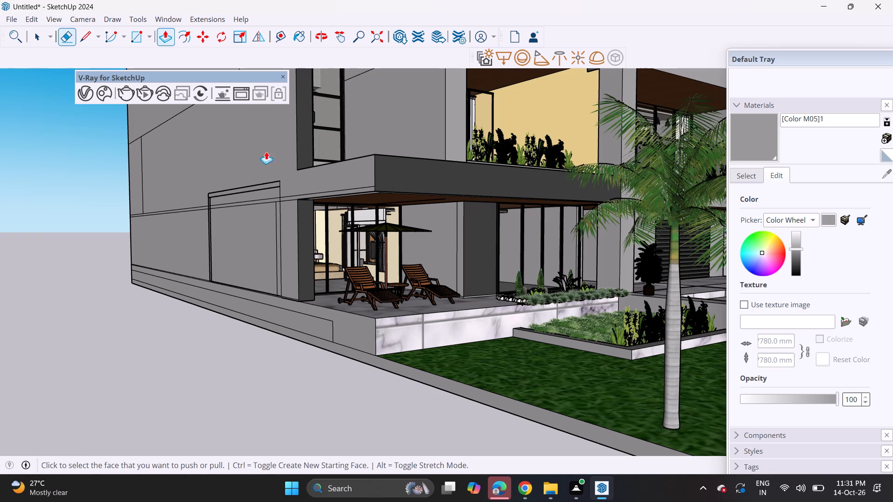
left_click(341, 350)
scroll(244, 371, "down", 2)
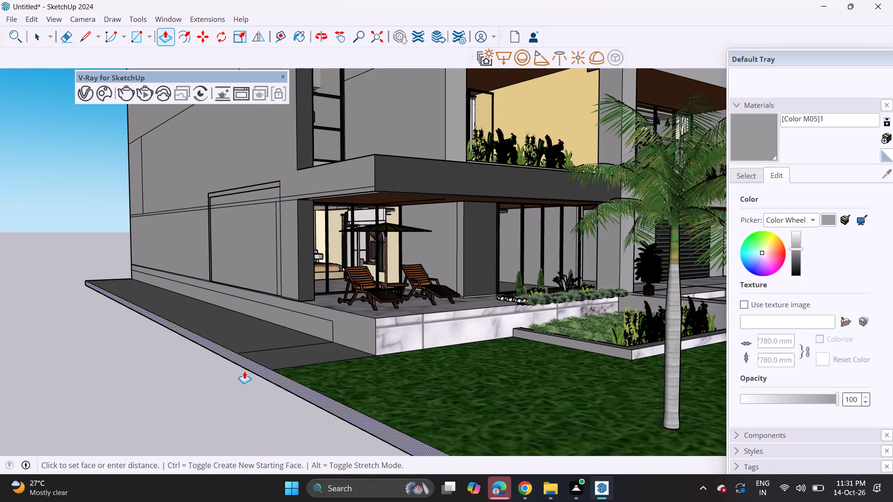
scroll(244, 371, "down", 11)
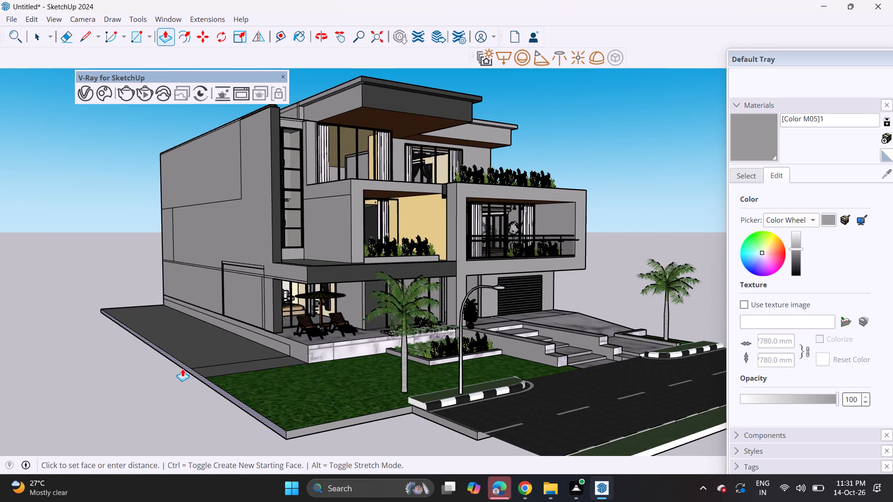
left_click(171, 367)
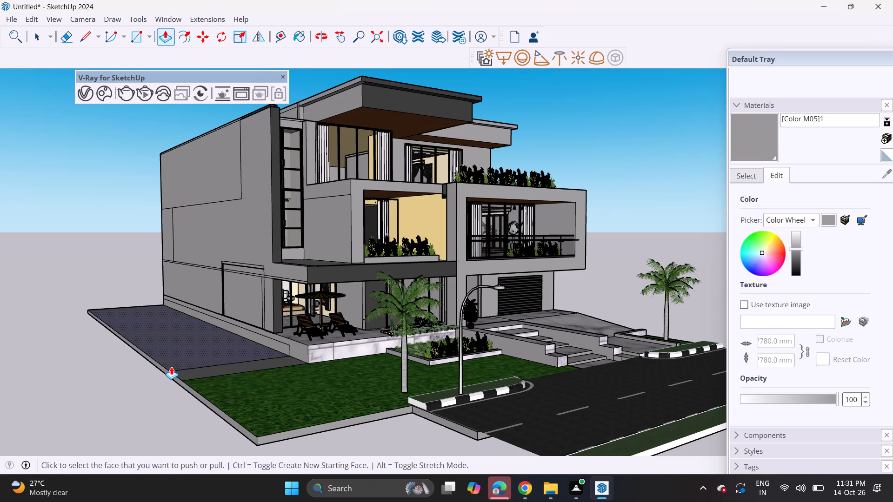
Erase the leftover edge across the widened grey ground beside the lawn, keeping the boundary with the grass.
left_click(59, 32)
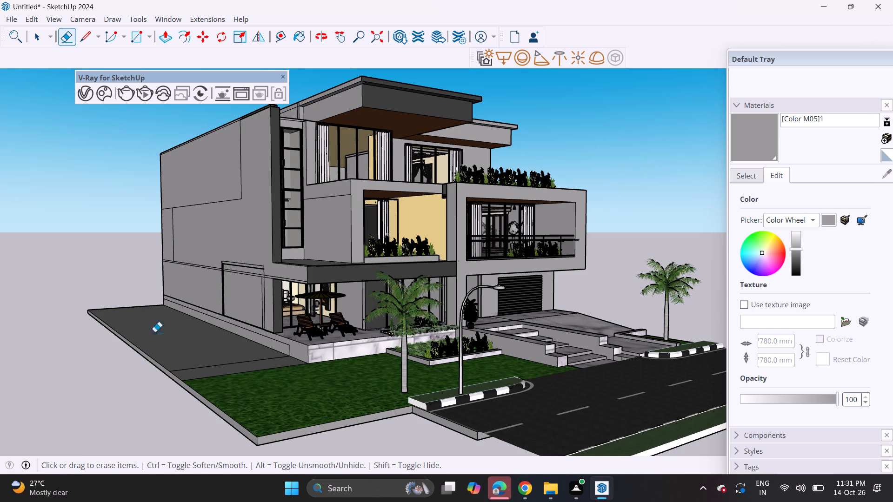
left_click_drag(188, 363, 190, 368)
left_click_drag(191, 370, 193, 376)
left_click(194, 375)
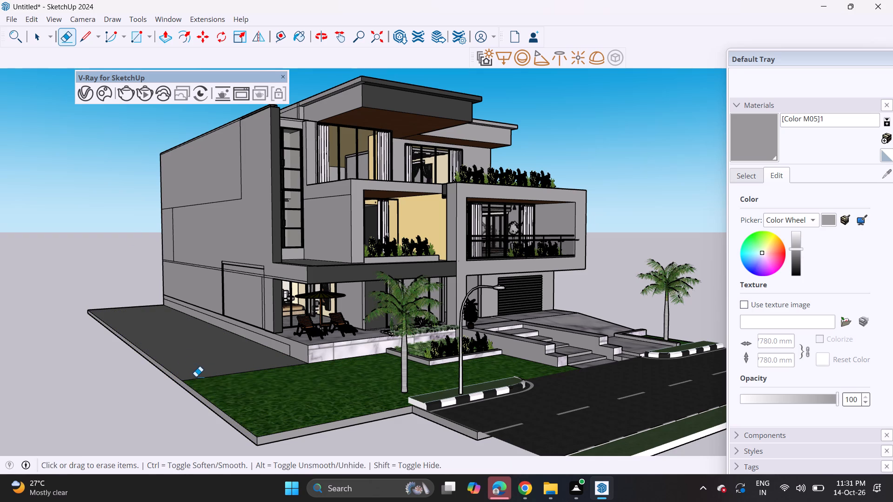
left_click(197, 379)
key("ctrl+z")
Draw a line along the garage-side plinth from the kerb corner at the road to the villa's rear corner.
middle_click_drag(198, 379, 1, 398)
scroll(328, 370, "down", 3)
middle_click_drag(325, 370, 157, 351, "shift")
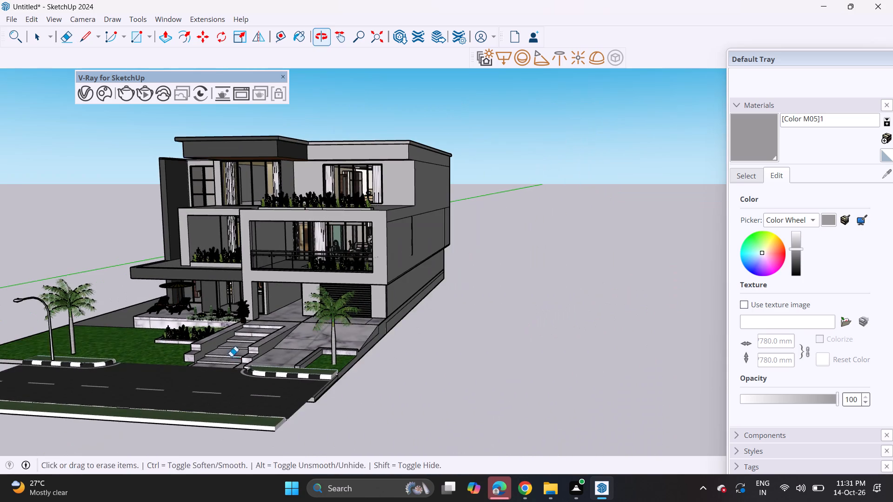
middle_click_drag(386, 360, 323, 334)
scroll(408, 311, "up", 4)
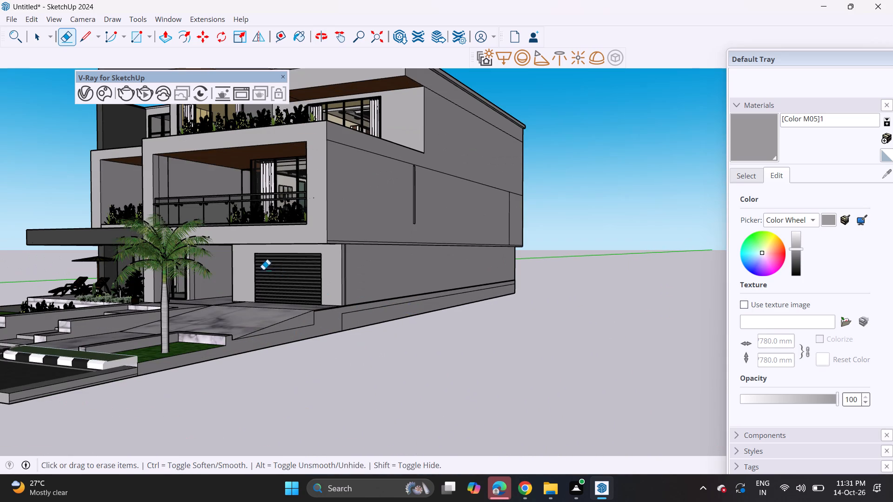
left_click(89, 43)
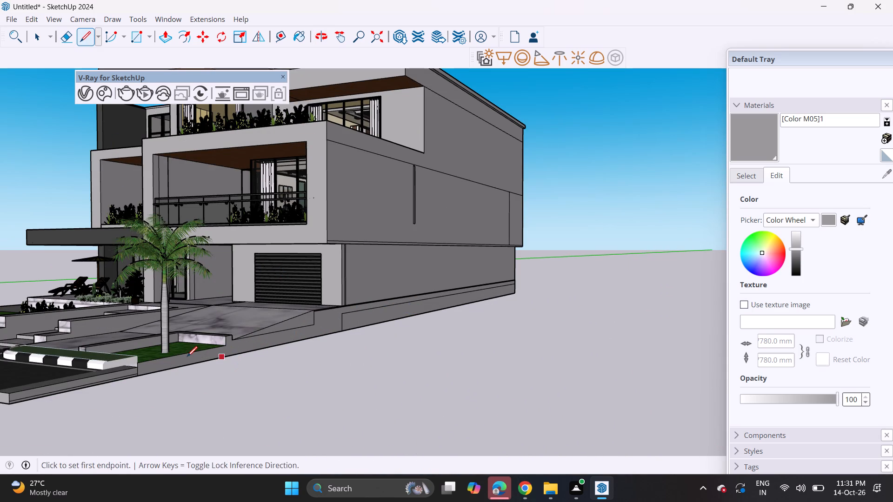
left_click(134, 365)
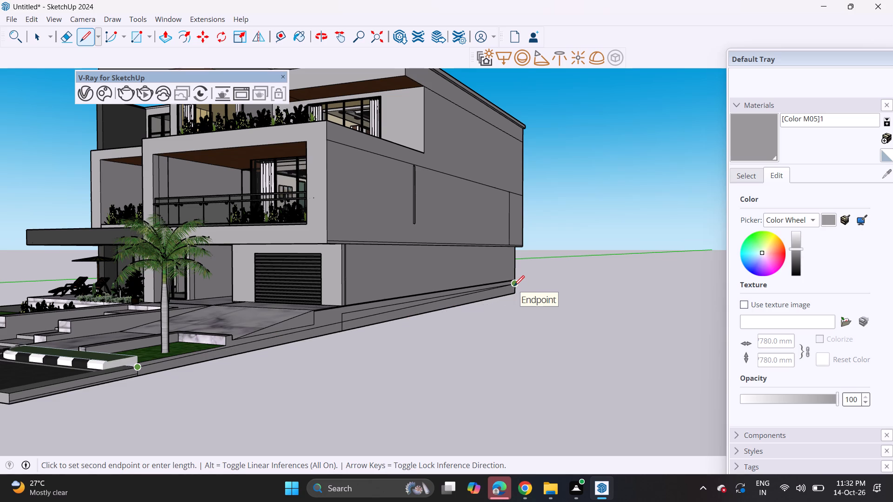
scroll(514, 286, "up", 4)
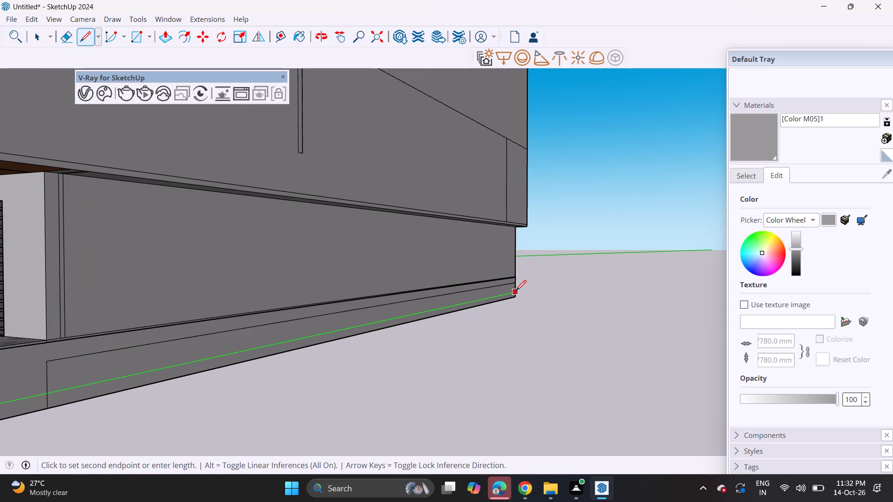
left_click(516, 291)
Delete the short vertical edge below the new line on the garage-side plinth.
scroll(428, 325, "down", 11)
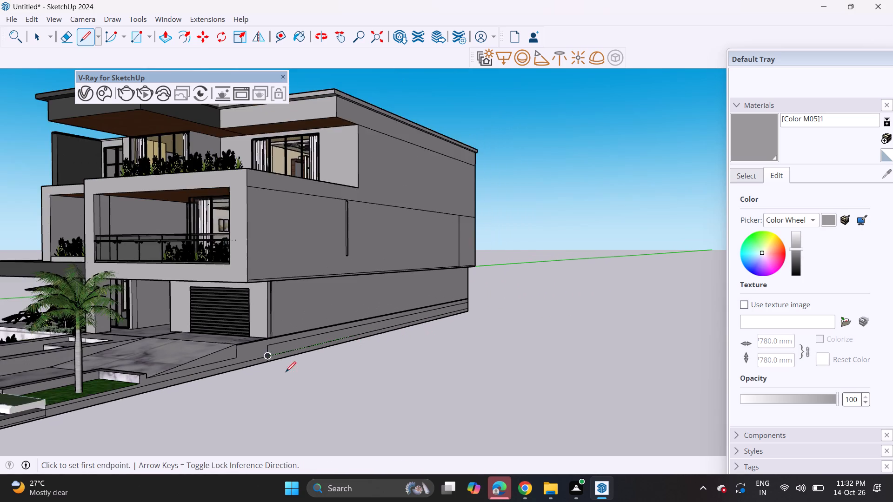
scroll(273, 378, "up", 9)
key("space")
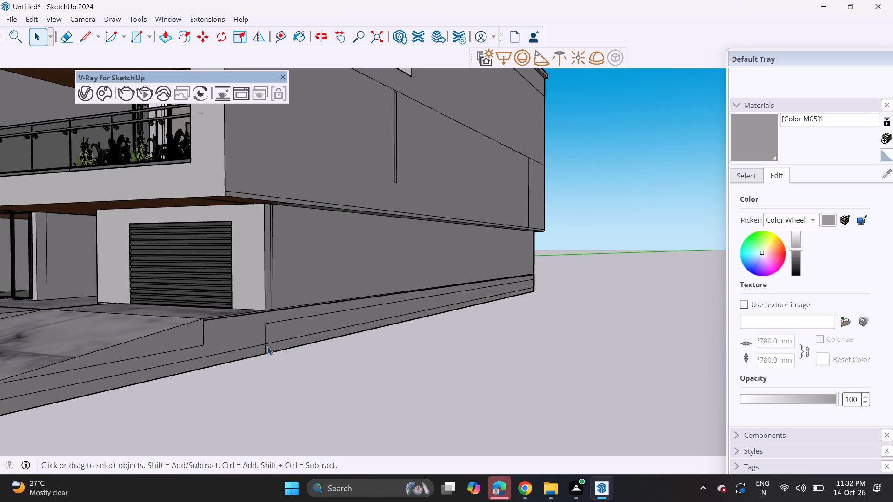
left_click(266, 352)
key("Delete")
Push/Pull the low base strip on the villa's garage side outward to widen the ground there.
scroll(266, 352, "down", 11)
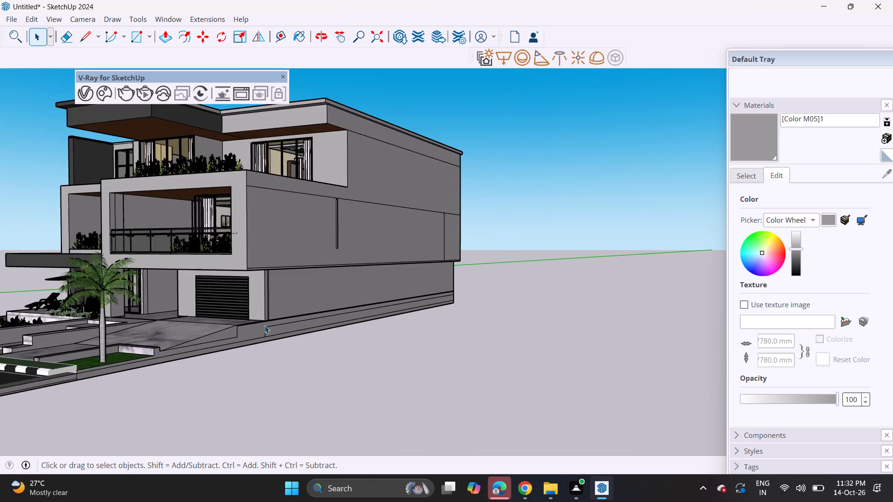
scroll(265, 325, "down", 1)
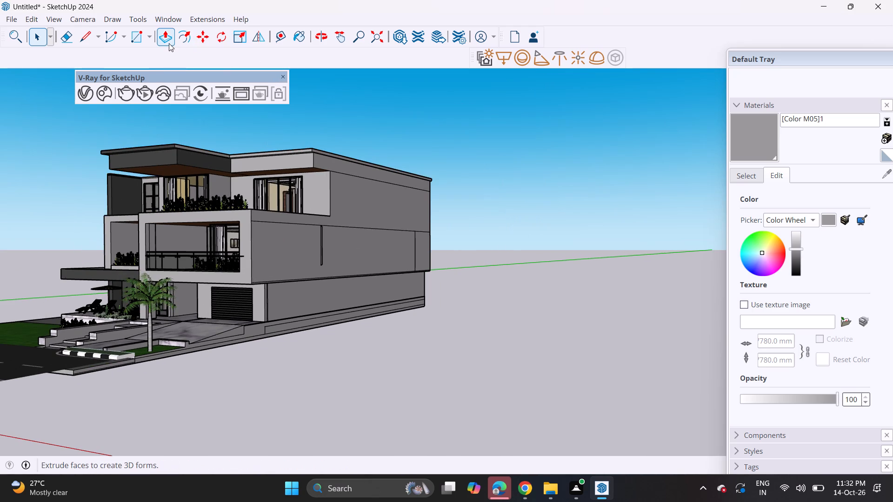
left_click(166, 41)
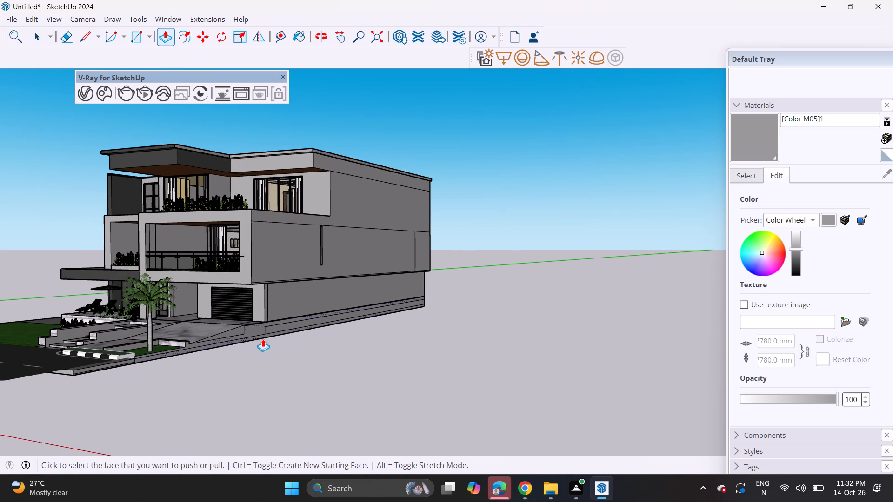
left_click(227, 345)
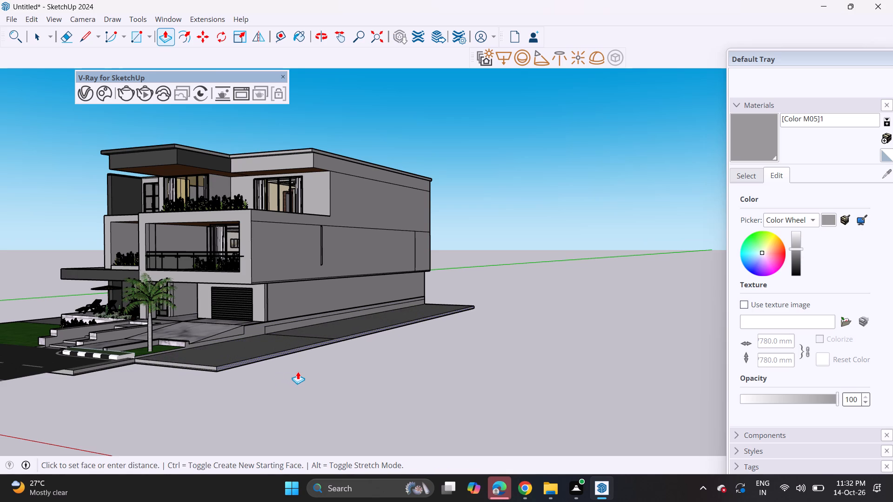
left_click(298, 371)
Sample the grass material Color M05 from the patch beside the driveway and paint the grey ground faces on both sides of the villa.
middle_click_drag(158, 347, 203, 440)
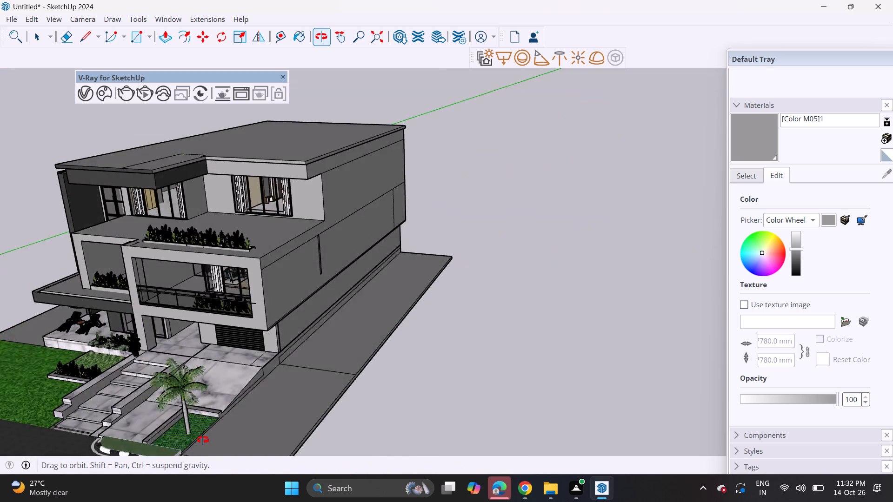
middle_click_drag(203, 440, 247, 419)
scroll(242, 400, "down", 4)
middle_click_drag(244, 393, 315, 278, "shift")
middle_click_drag(310, 307, 298, 349, "shift")
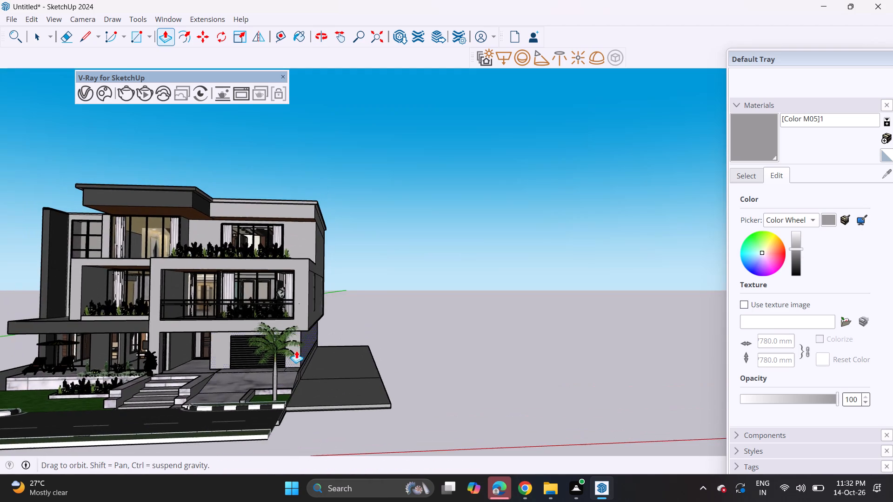
middle_click_drag(296, 350, 316, 306)
middle_click_drag(315, 307, 285, 430)
middle_click_drag(285, 416, 329, 341, "shift")
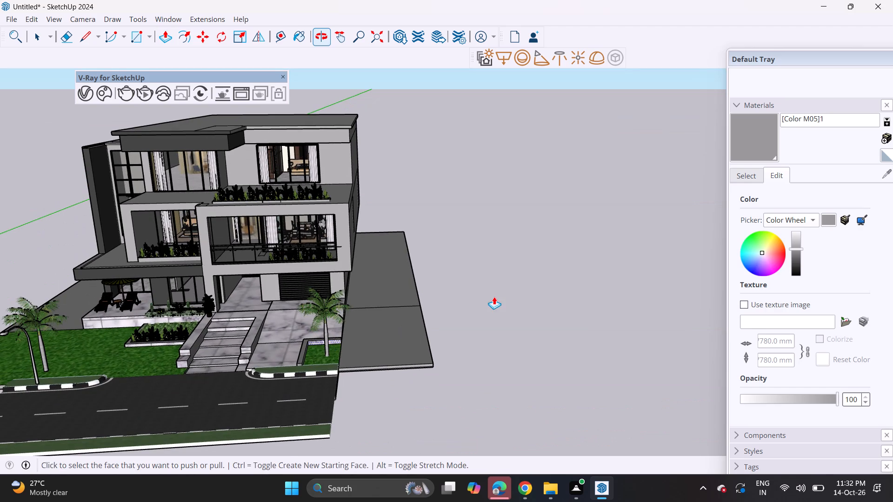
left_click(751, 174)
left_click(881, 175)
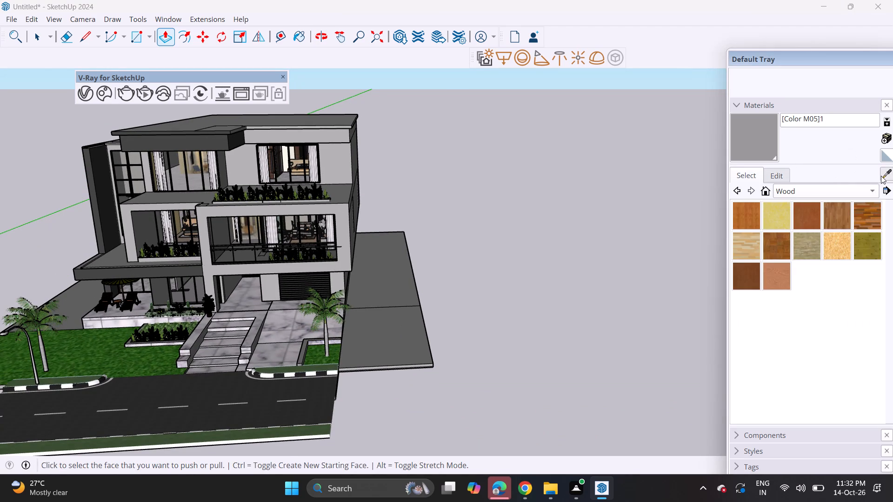
left_click(333, 346)
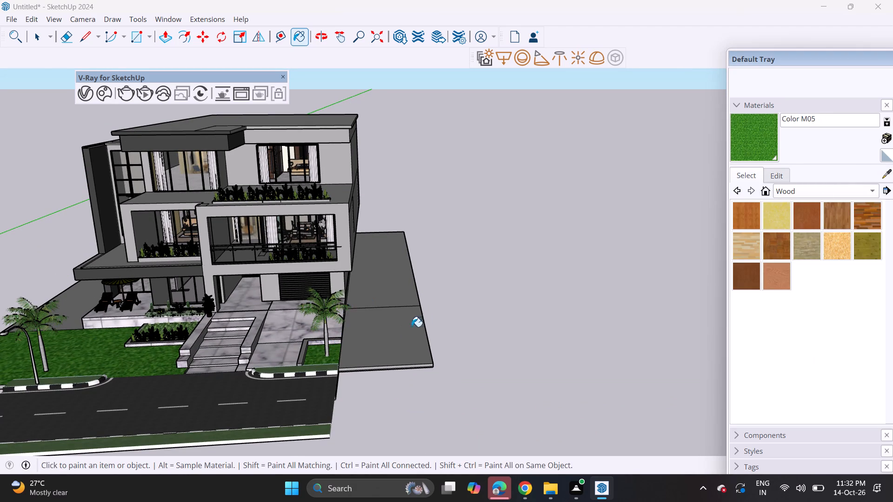
left_click(392, 331)
left_click(395, 290)
left_click(79, 306)
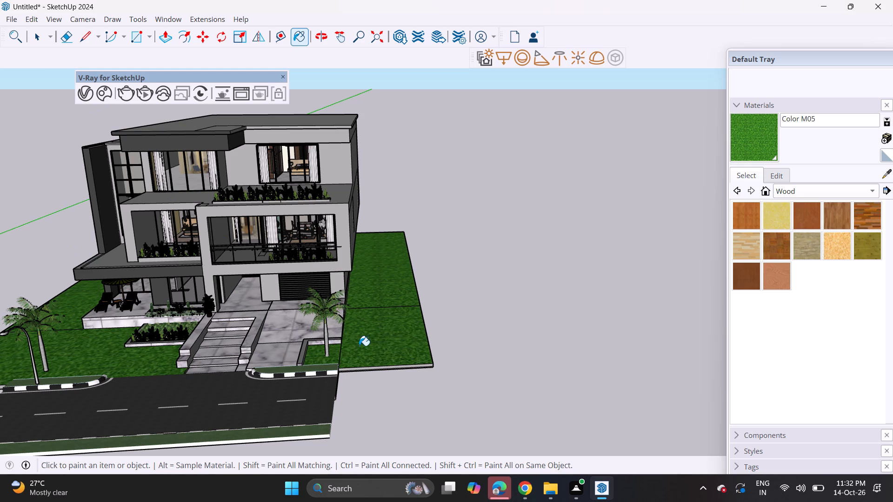
Erase the leftover edges crossing the grass on the garage side and on the terrace side.
scroll(357, 353, "down", 2)
middle_click_drag(357, 366, 260, 389)
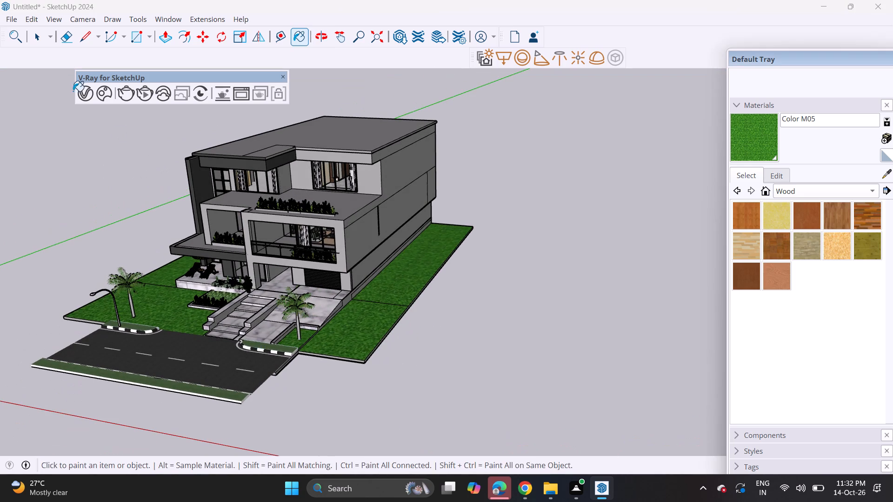
left_click(63, 40)
left_click_drag(368, 295, 363, 306)
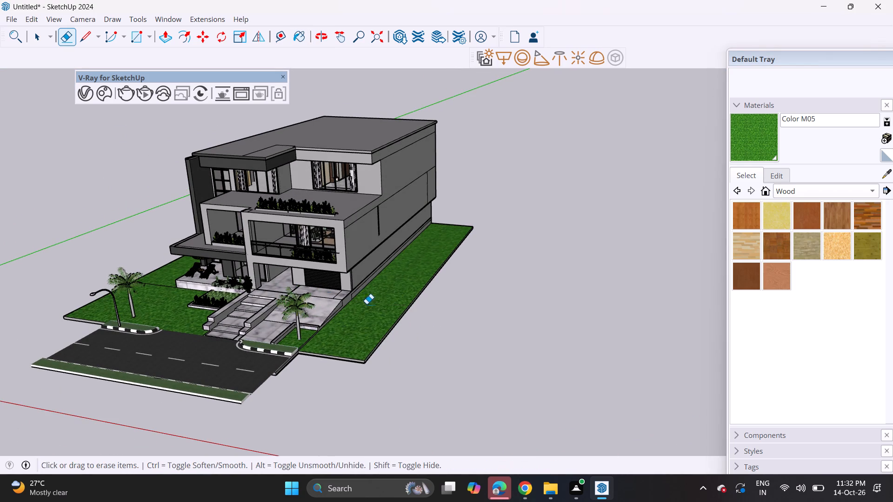
left_click_drag(161, 277, 156, 295)
Scale the road group lengthwise at both ends so it spans the widened lawns on both sides of the villa.
scroll(320, 346, "up", 4)
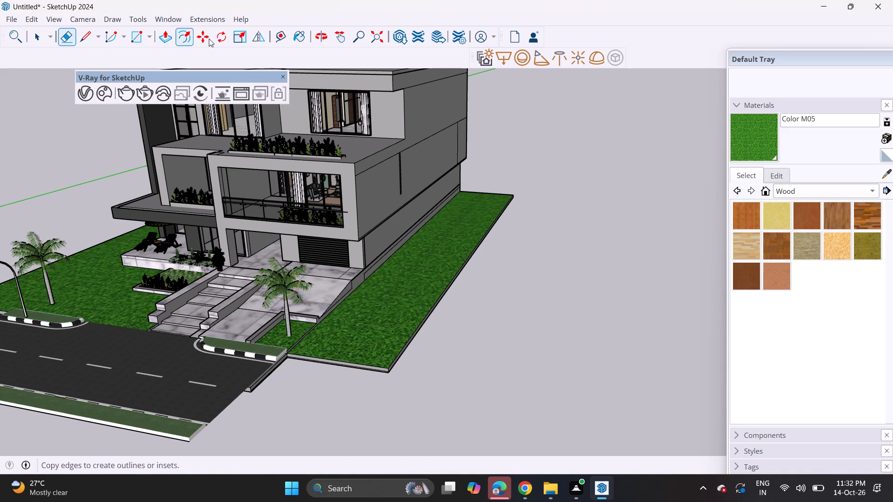
key("space")
left_click(157, 405)
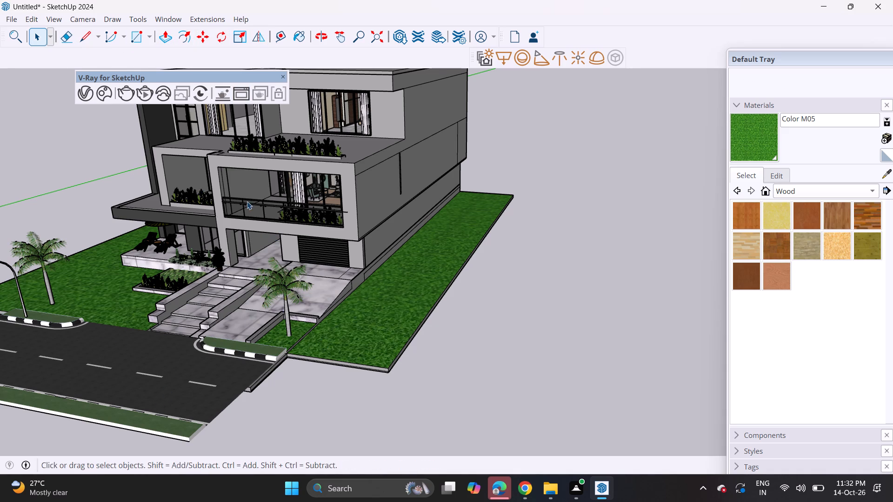
left_click(247, 41)
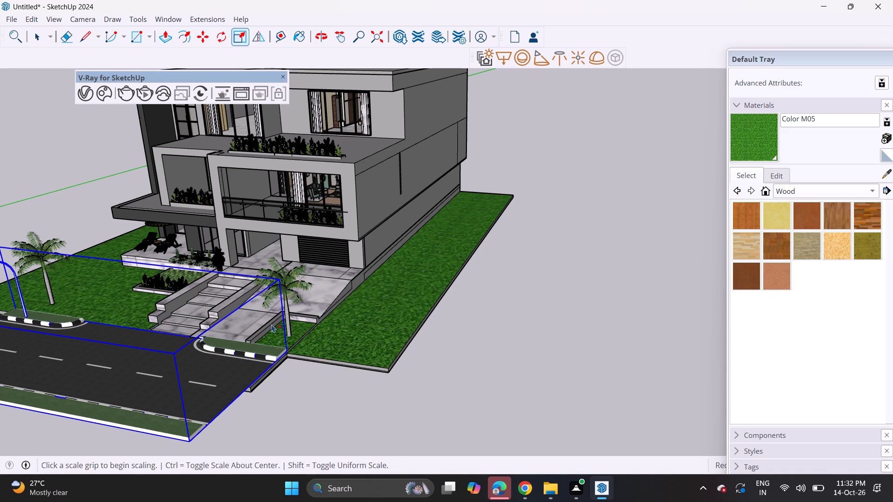
left_click(238, 354)
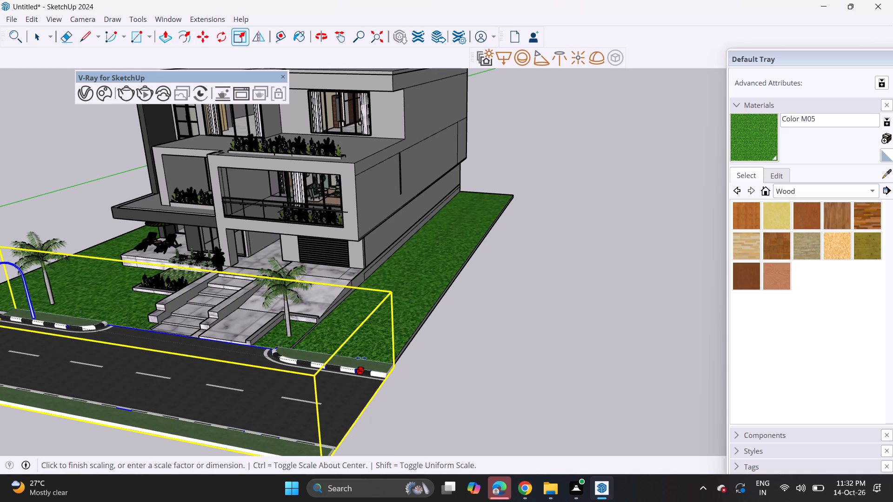
left_click(360, 358)
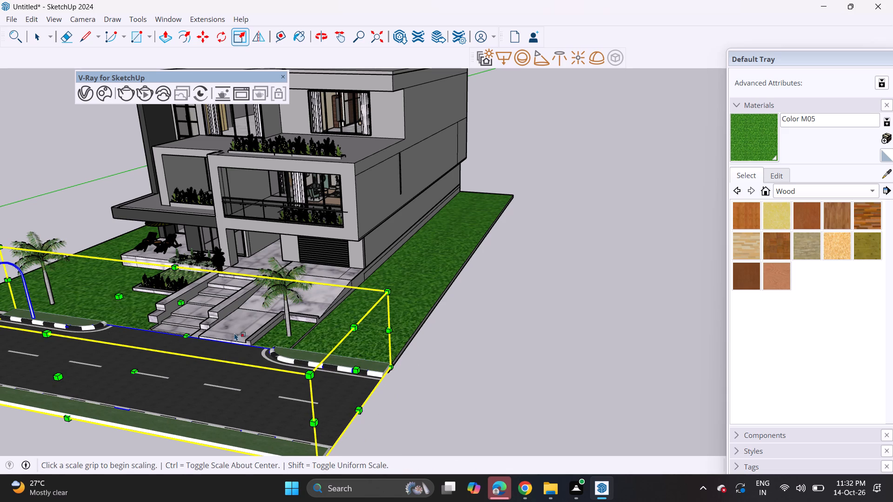
middle_click_drag(233, 334, 634, 310)
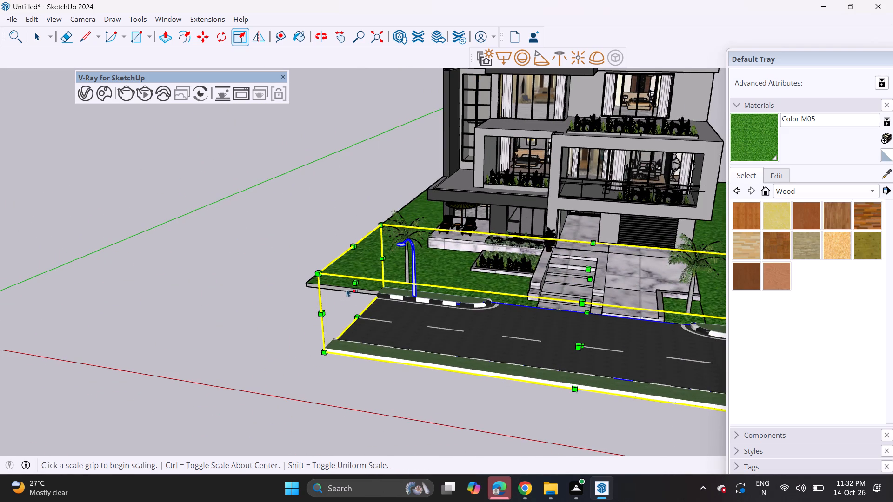
left_click(353, 284)
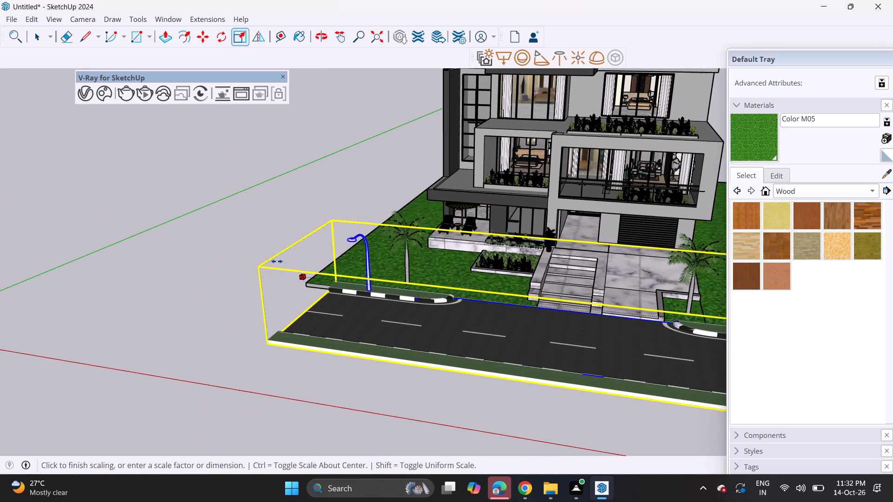
left_click(264, 271)
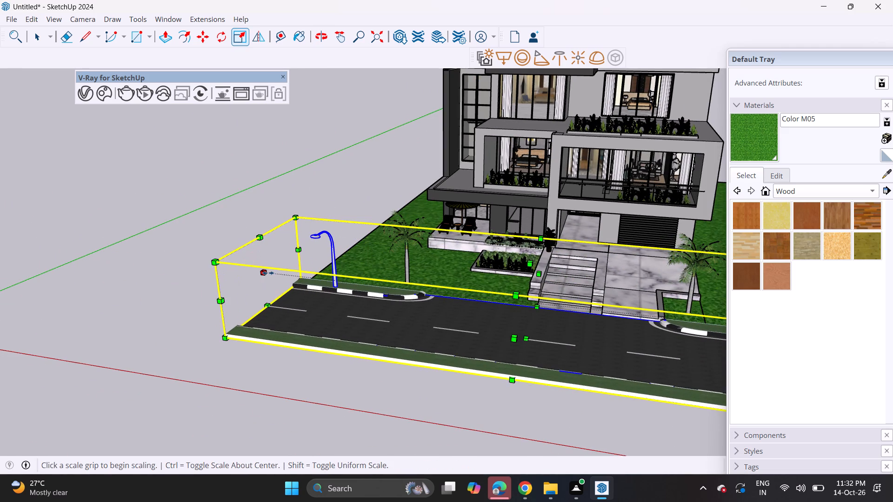
scroll(268, 273, "down", 7)
key("space")
left_click(299, 235)
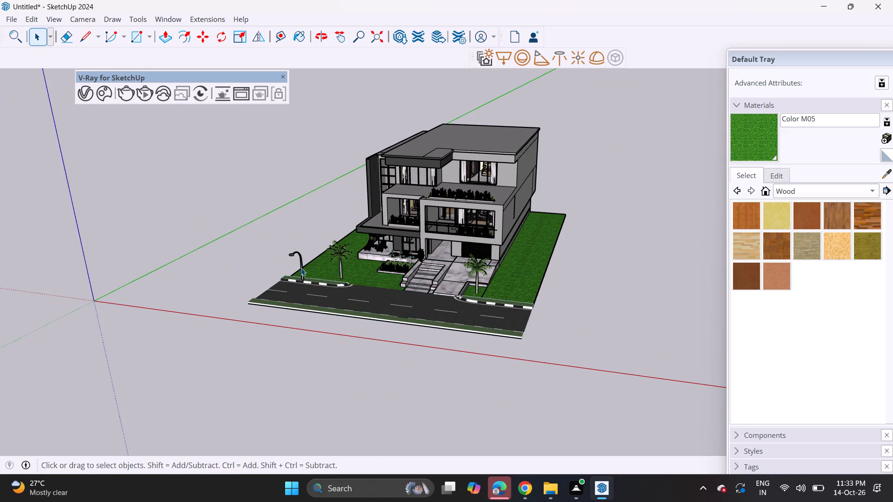
Copy the complete villa site along the red axis to its garage side, joining the two road segments end to end.
middle_click_drag(301, 268, 360, 245)
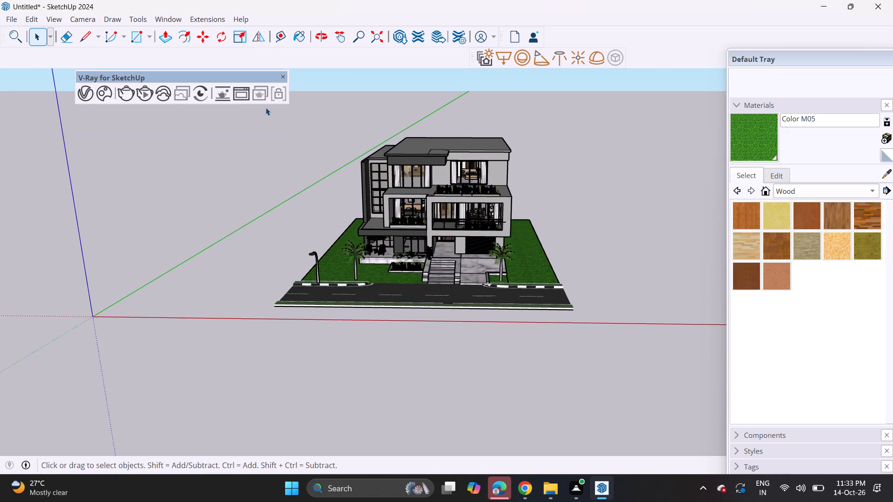
left_click_drag(266, 106, 598, 344)
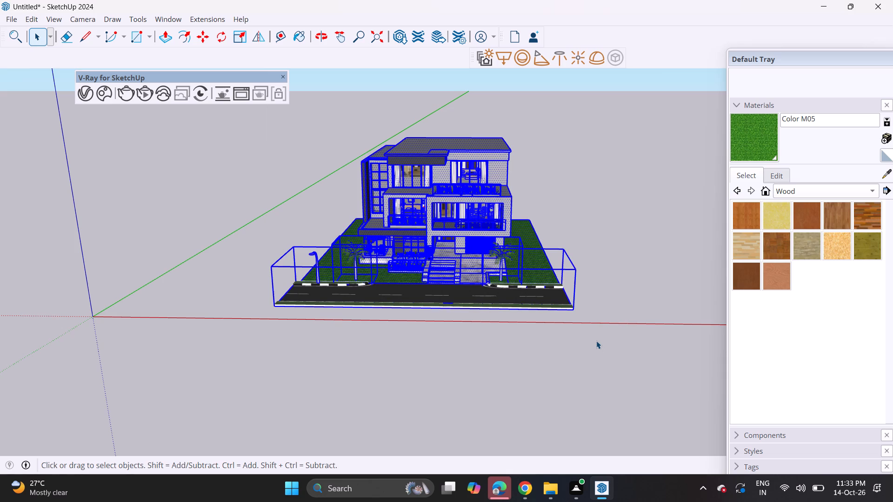
scroll(295, 312, "up", 7)
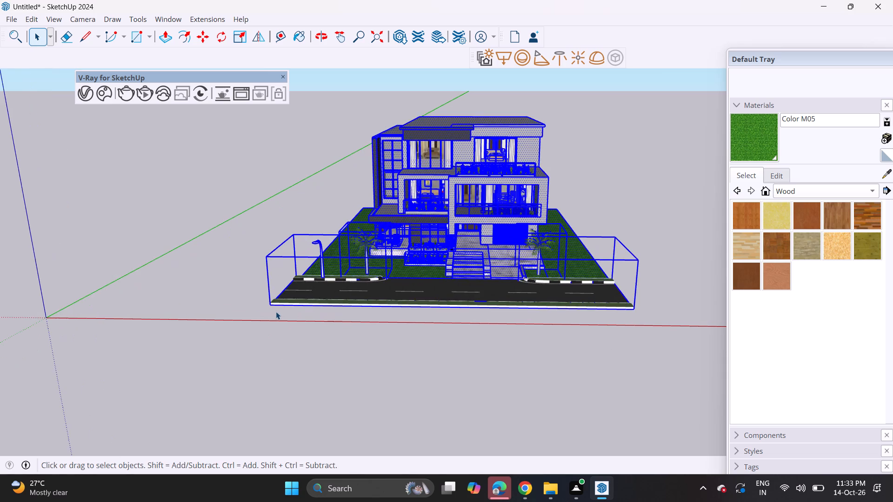
key("m")
left_click(269, 306)
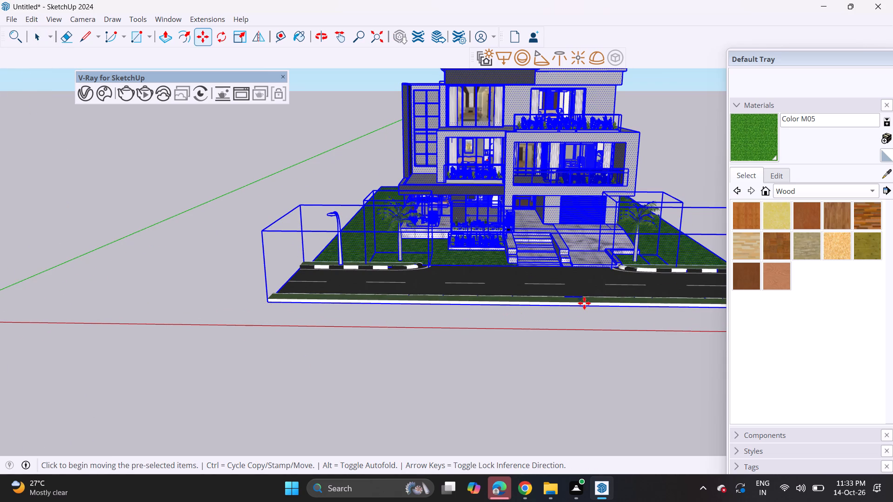
middle_click_drag(584, 303, 275, 290, "shift")
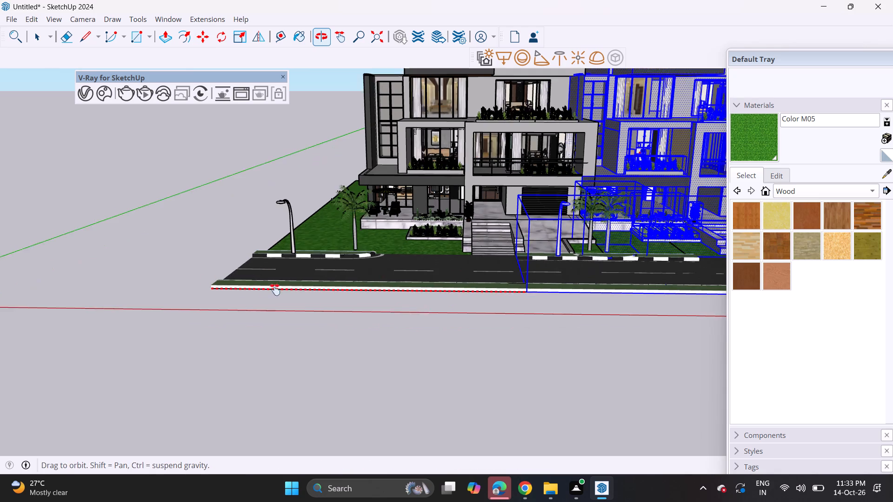
middle_click_drag(275, 290, 127, 290, "shift")
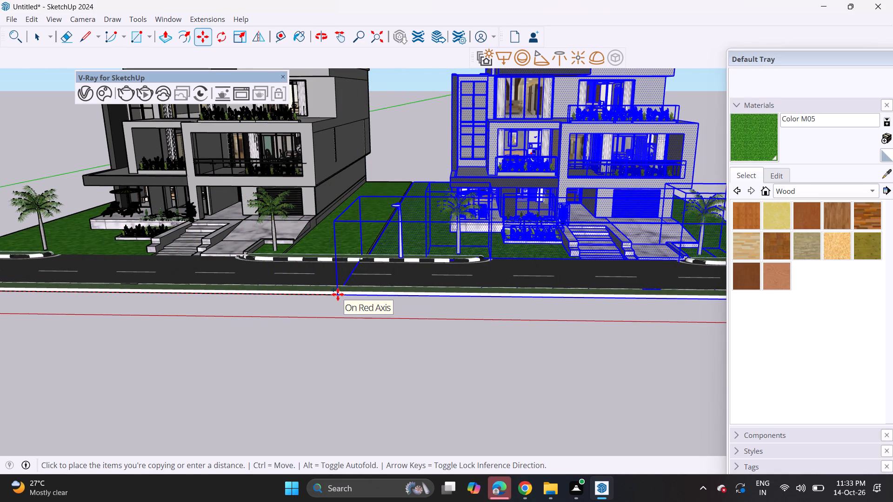
scroll(337, 297, "up", 16)
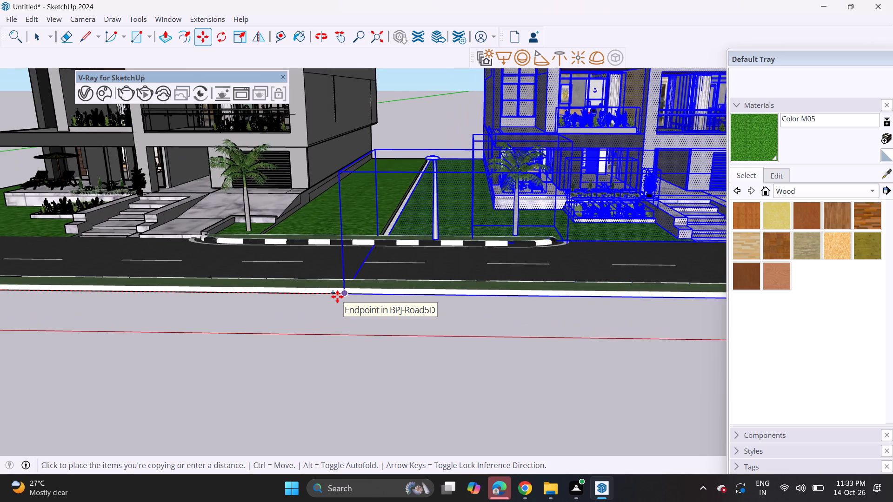
scroll(337, 297, "up", 13)
scroll(337, 297, "up", 10)
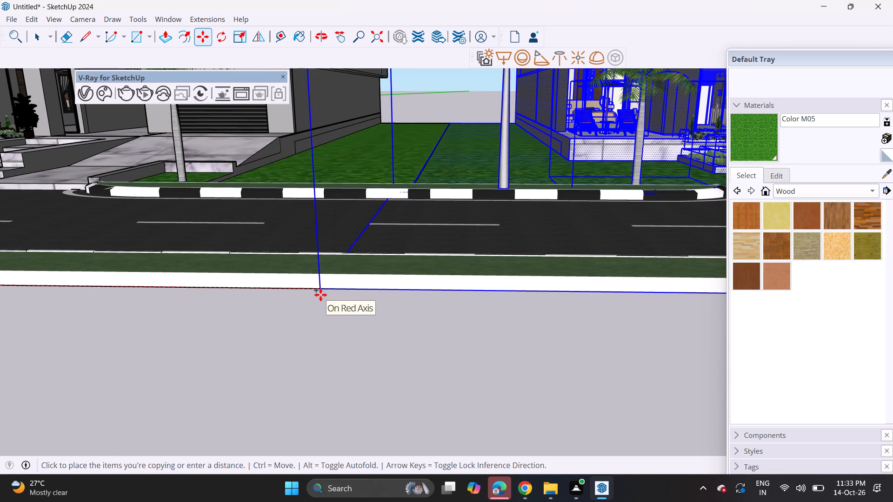
left_click(320, 295)
Copy the selected villa site along the red axis to the original villa's terrace side, joining its road end to the existing road.
scroll(320, 295, "down", 9)
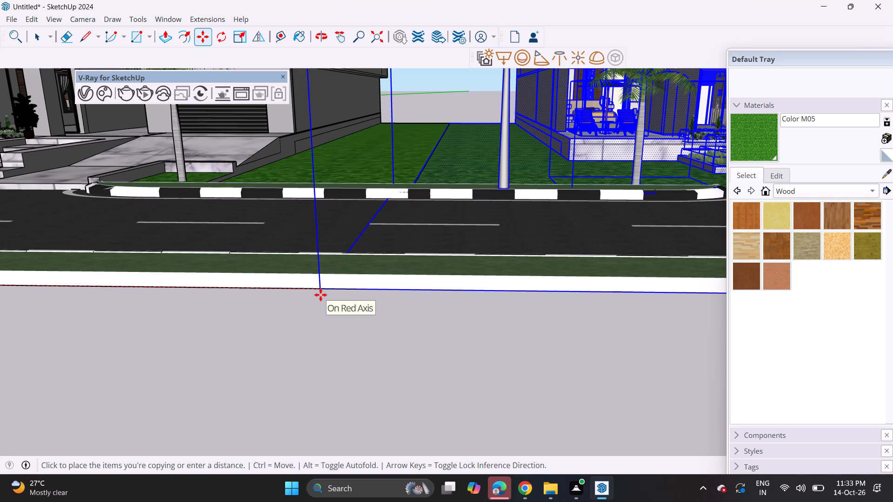
scroll(320, 295, "down", 5)
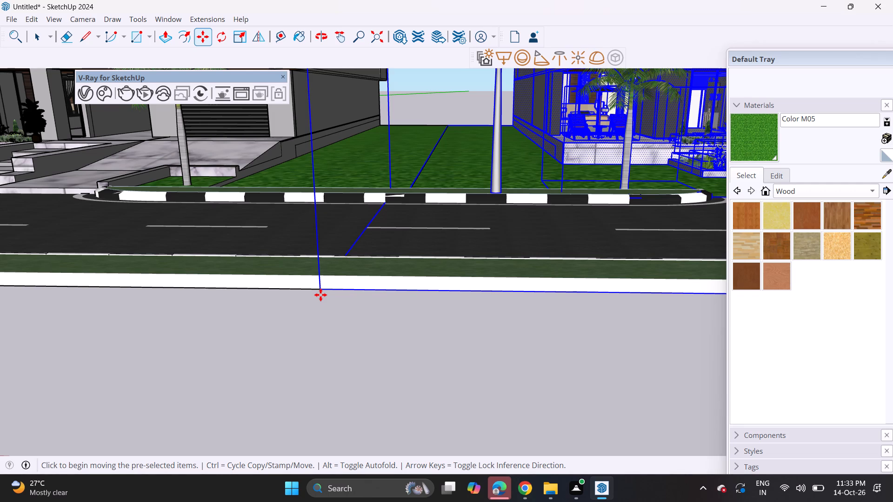
scroll(320, 295, "down", 8)
scroll(320, 295, "down", 14)
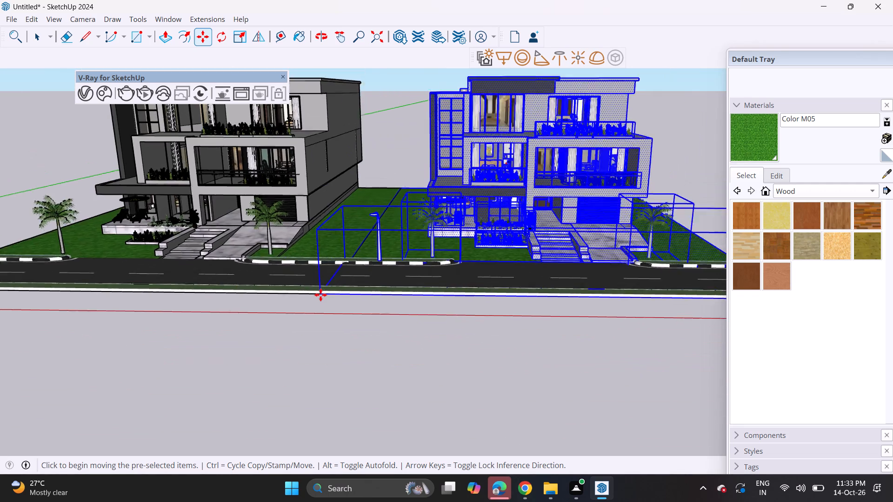
scroll(320, 295, "down", 7)
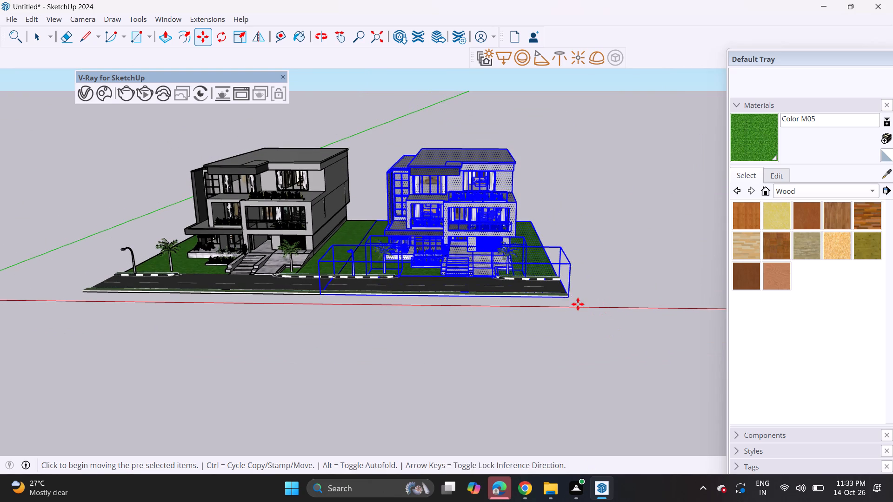
left_click(566, 298)
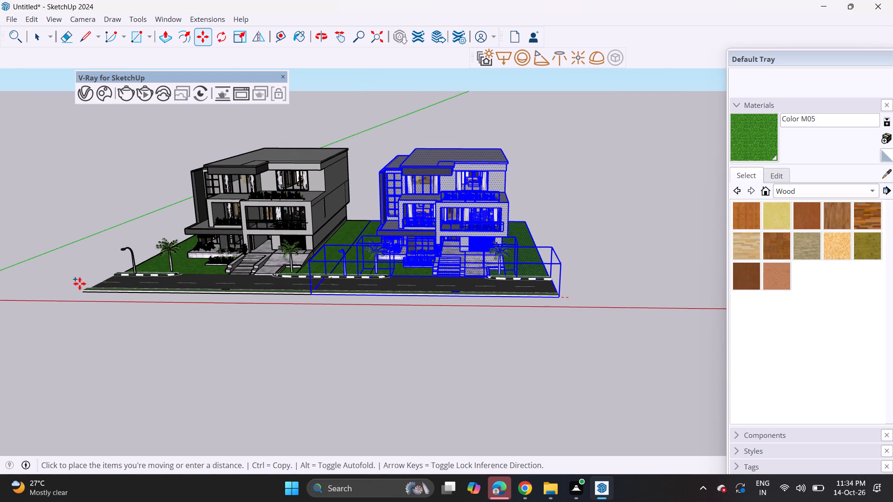
scroll(77, 294, "up", 5)
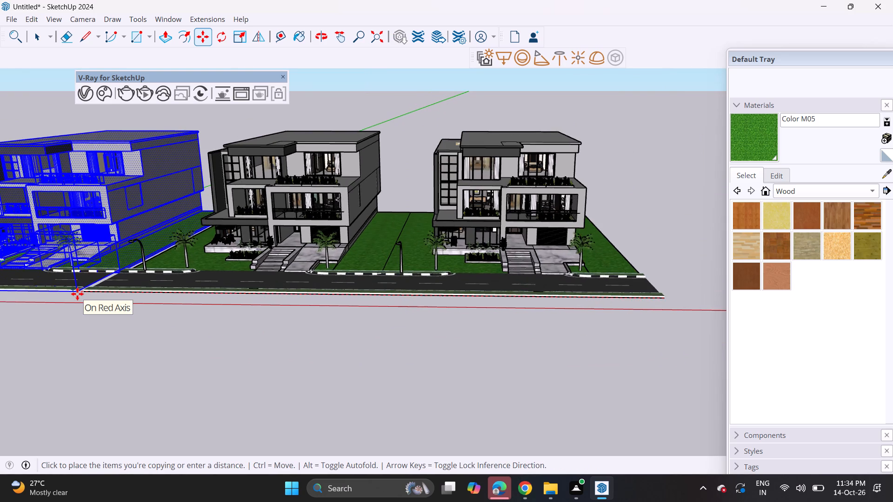
scroll(77, 294, "up", 20)
scroll(77, 294, "up", 4)
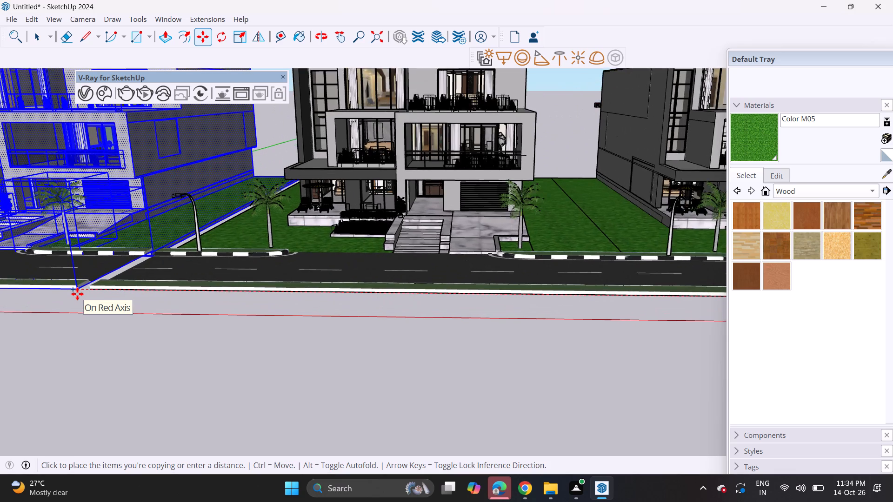
scroll(77, 294, "up", 19)
scroll(77, 294, "up", 5)
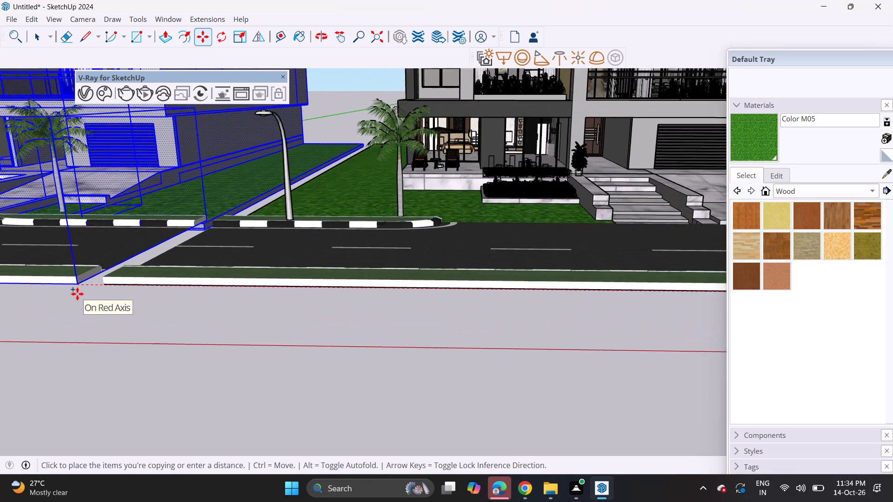
scroll(77, 294, "up", 16)
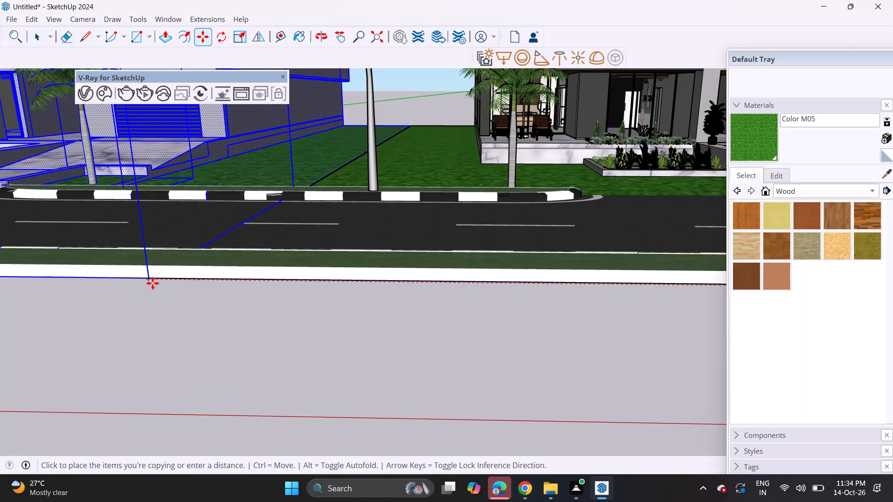
left_click(153, 280)
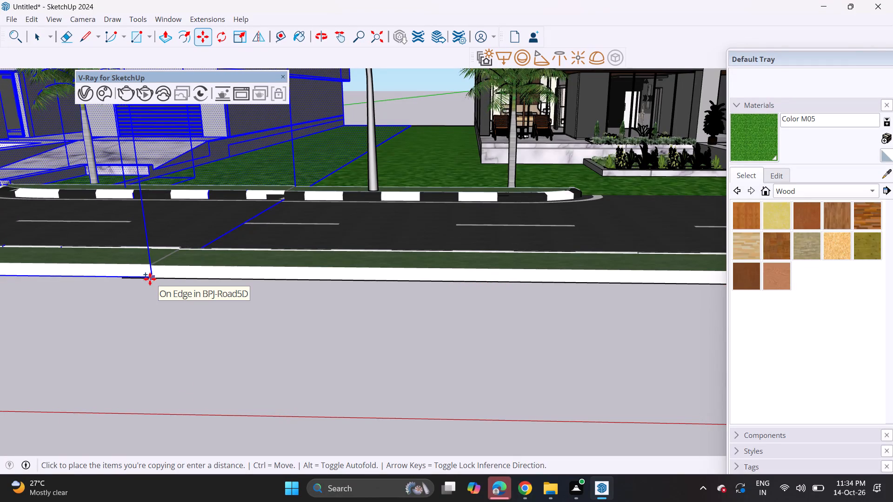
scroll(142, 280, "down", 10)
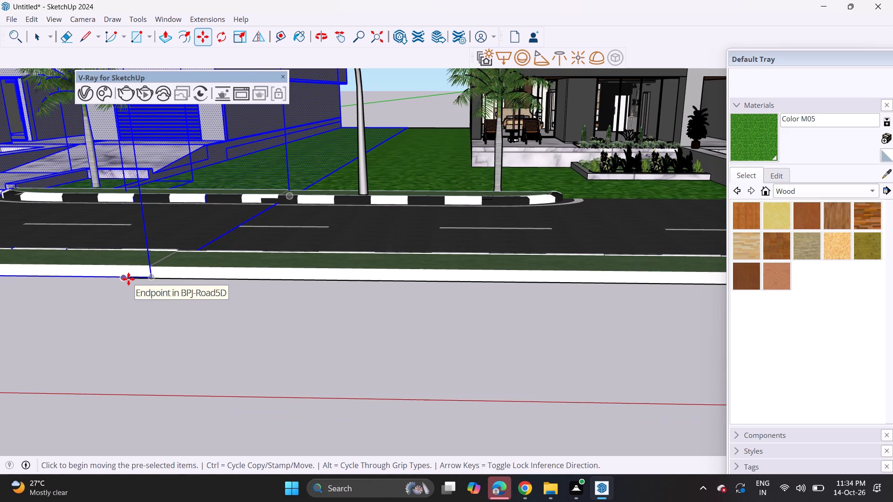
scroll(128, 279, "down", 20)
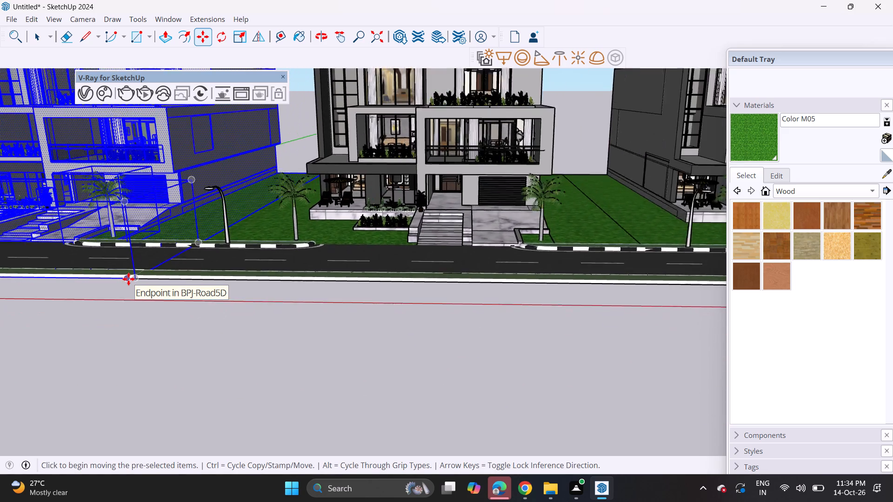
scroll(128, 279, "down", 20)
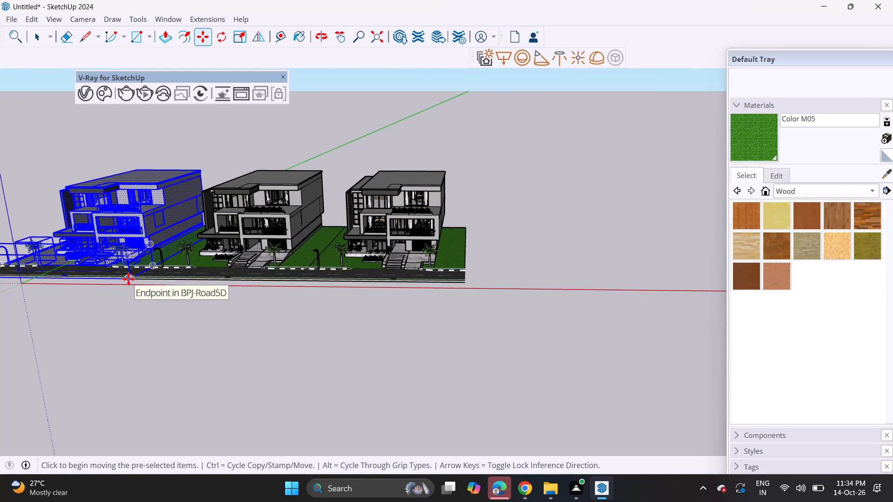
key("space")
left_click(214, 166)
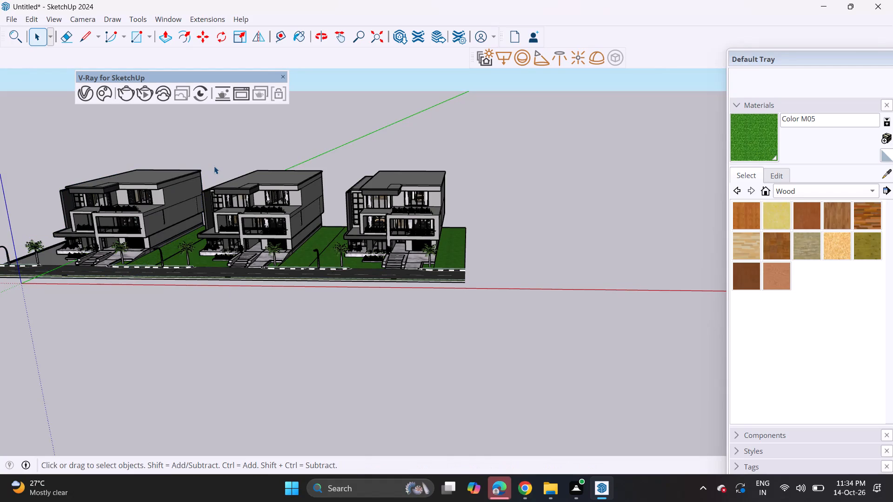
Copy the whole row of three villas with their road directly behind the first row, snapping it to the rear ground corner.
scroll(154, 235, "down", 2)
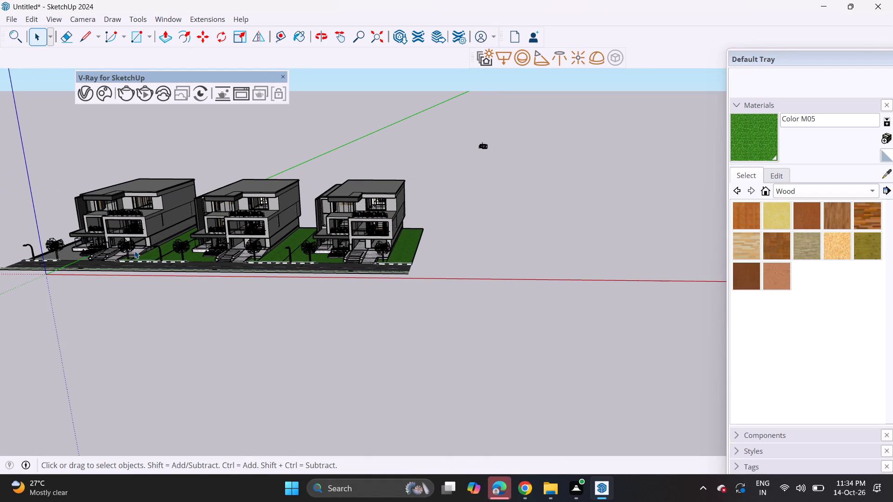
middle_click_drag(132, 255, 258, 304, "shift")
left_click_drag(107, 172, 593, 350)
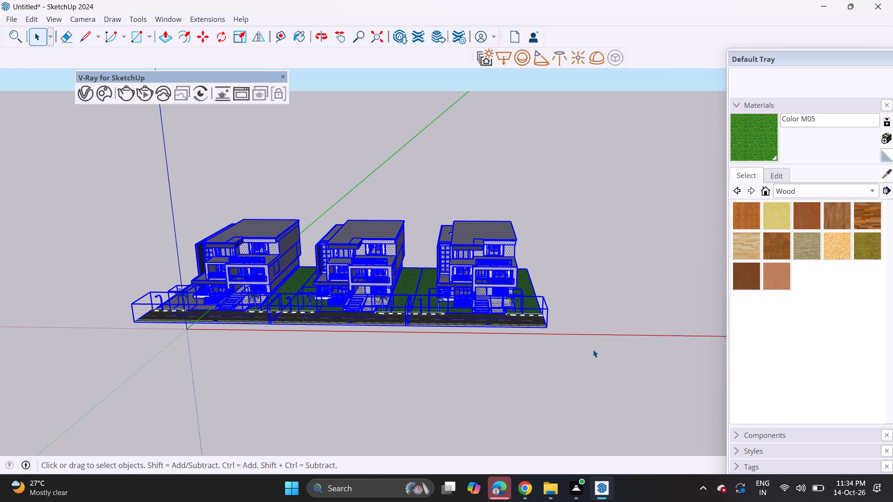
left_click(207, 34)
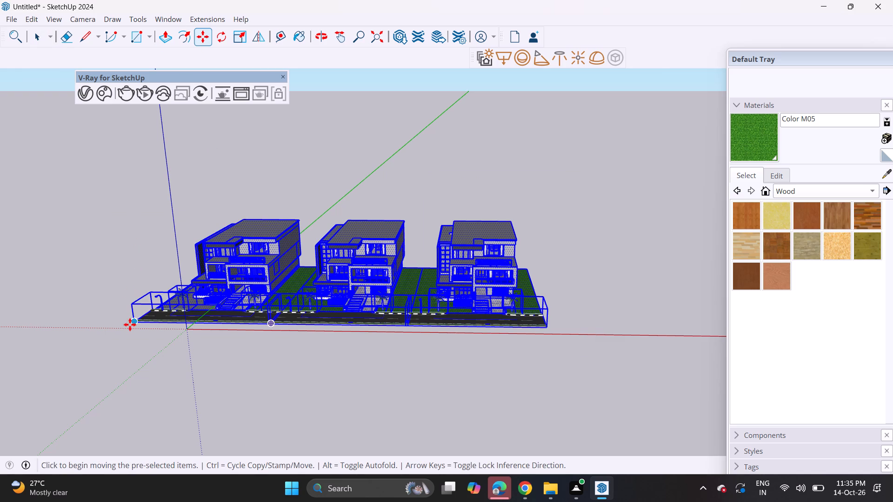
left_click(130, 324)
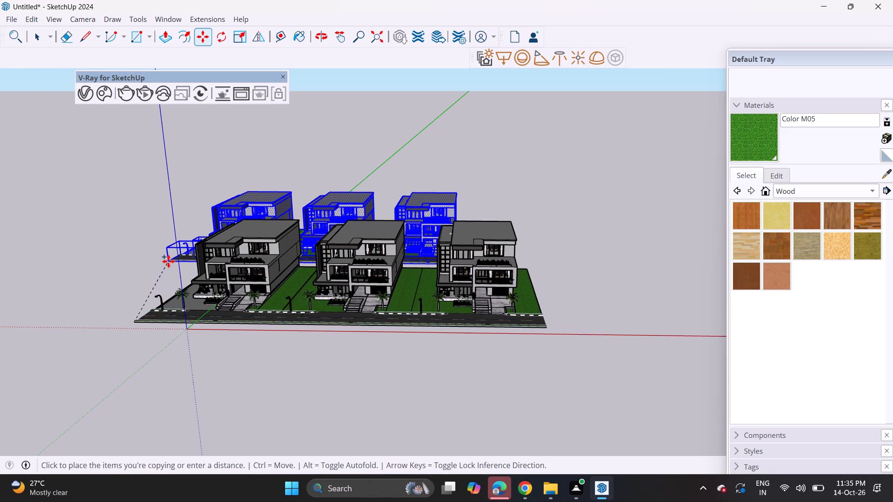
middle_click_drag(158, 262, 311, 284)
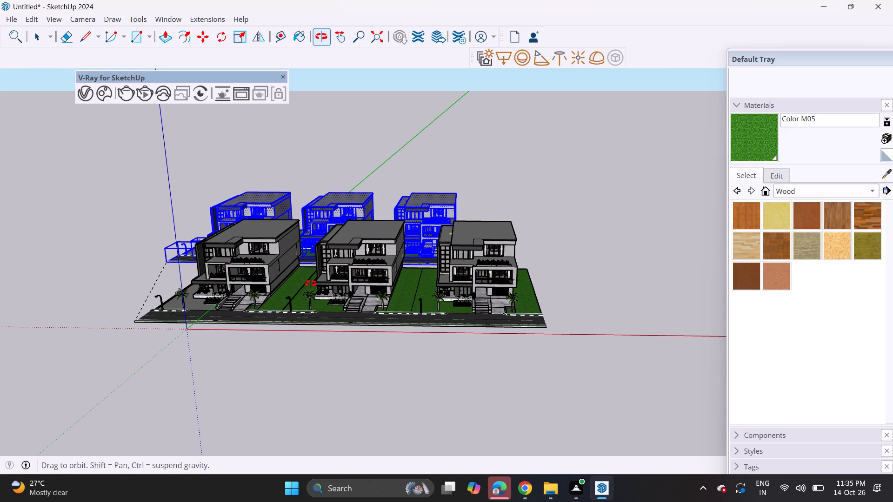
middle_click_drag(311, 284, 556, 211)
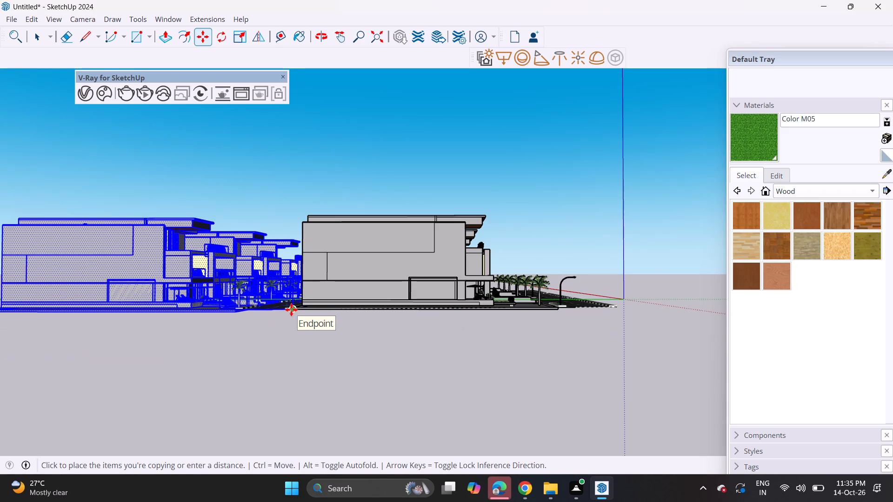
scroll(291, 310, "up", 16)
scroll(291, 310, "up", 6)
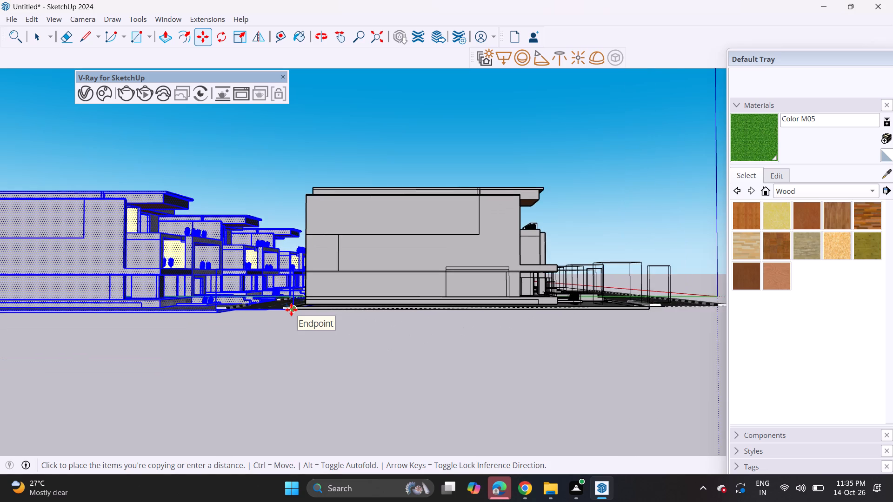
scroll(291, 310, "up", 17)
scroll(287, 311, "up", 6)
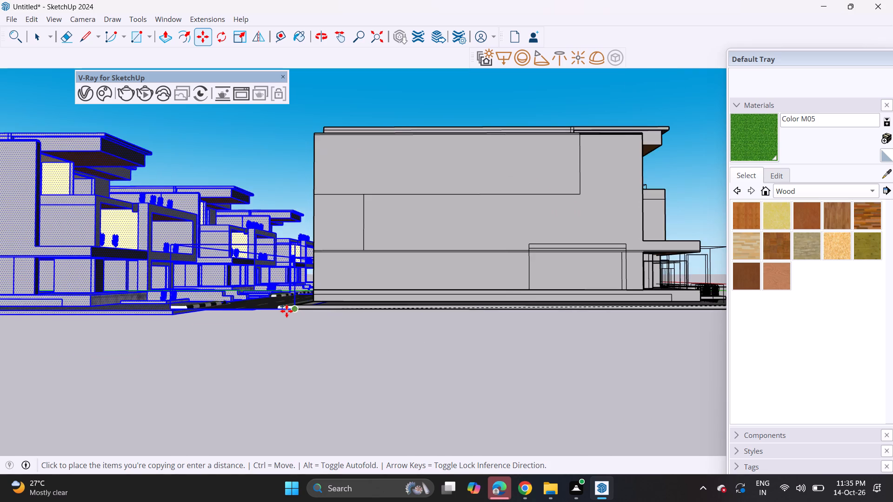
scroll(287, 311, "up", 6)
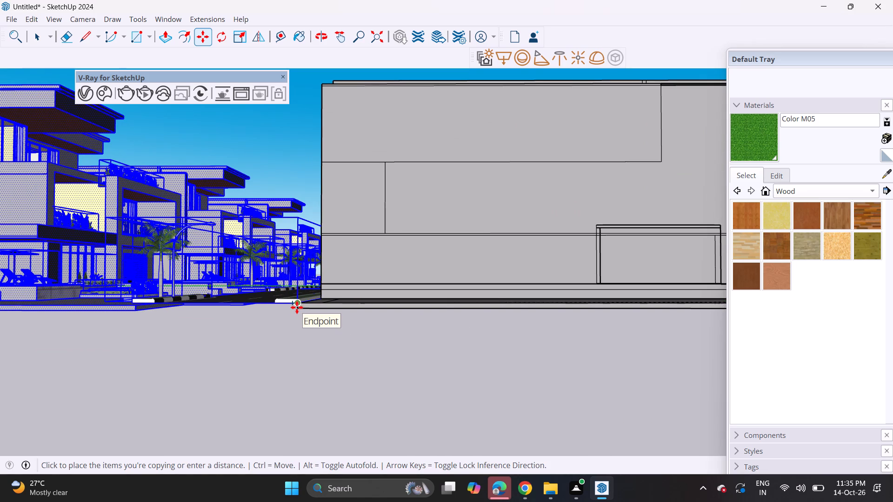
left_click(297, 308)
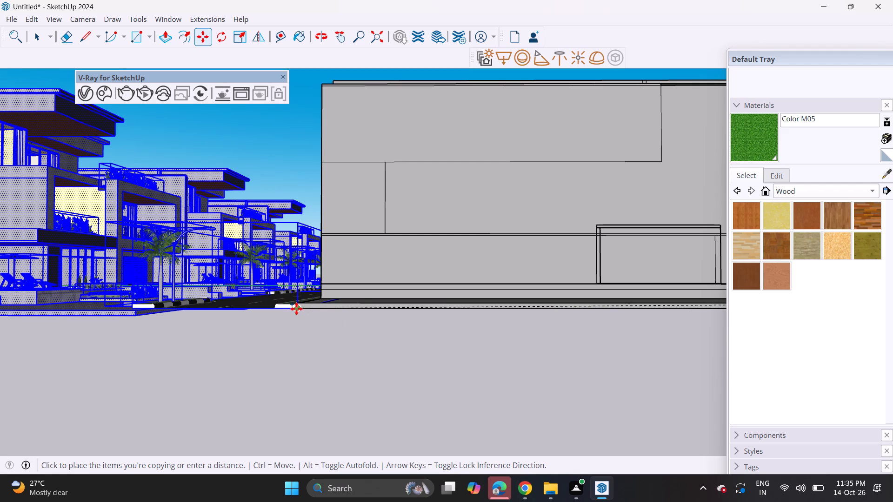
scroll(264, 344, "down", 2)
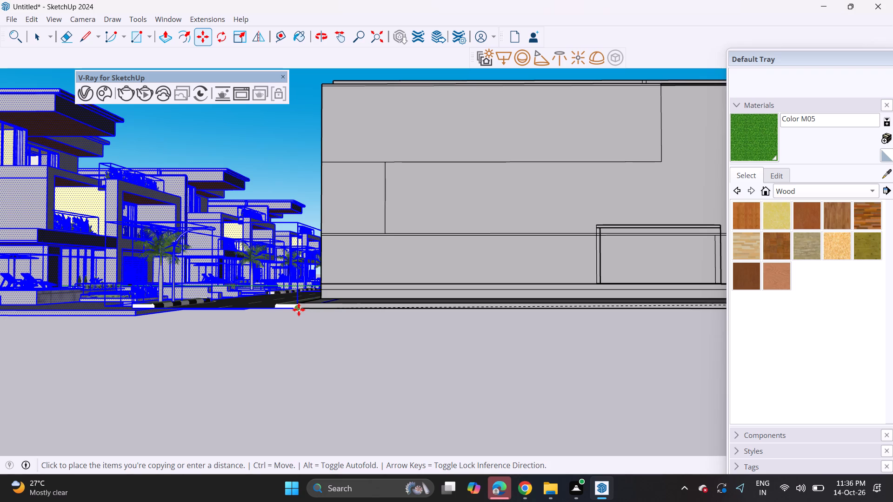
key("space")
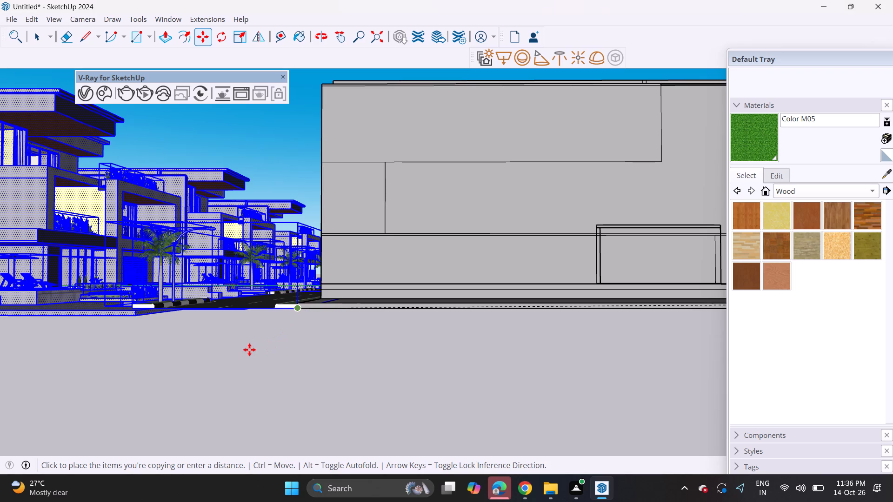
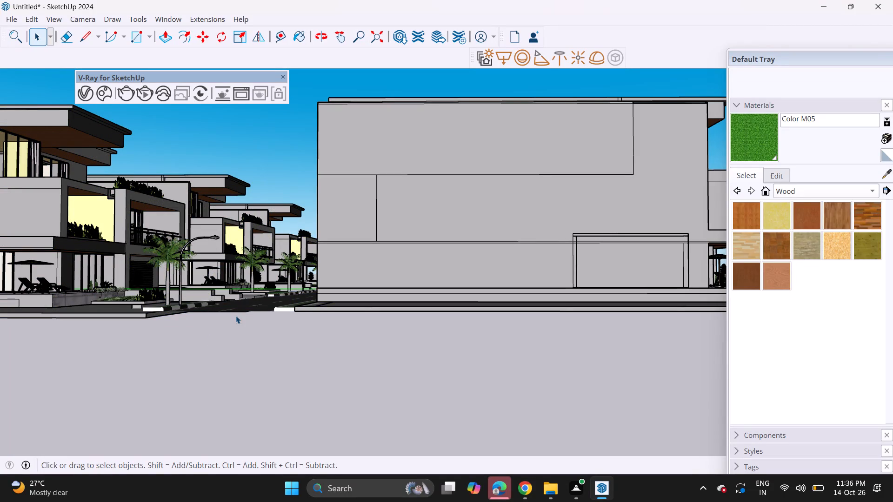
Examine the villa neighbourhood from its end and street side, and frame the middle villa's front facade from near street level.
scroll(239, 313, "down", 4)
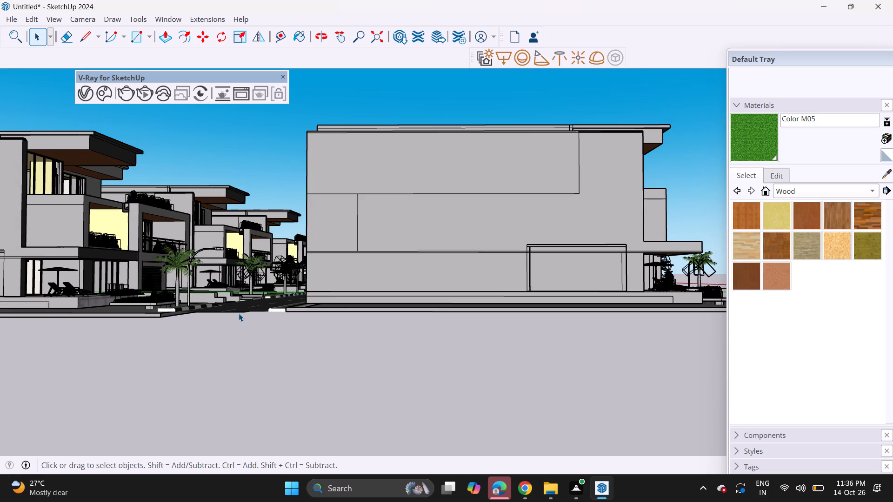
scroll(296, 262, "down", 5)
middle_click_drag(476, 231, 399, 238)
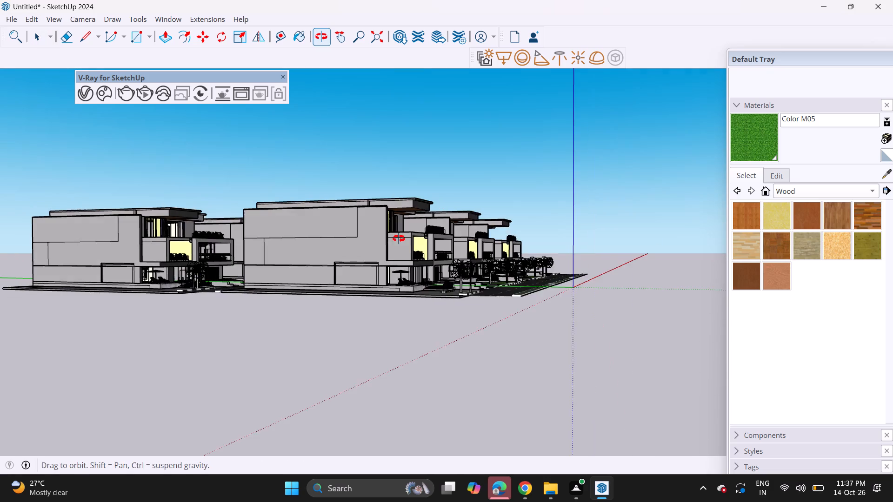
middle_click_drag(399, 238, 131, 279)
middle_click_drag(418, 270, 351, 239)
middle_click_drag(356, 248, 381, 252)
scroll(409, 243, "up", 5)
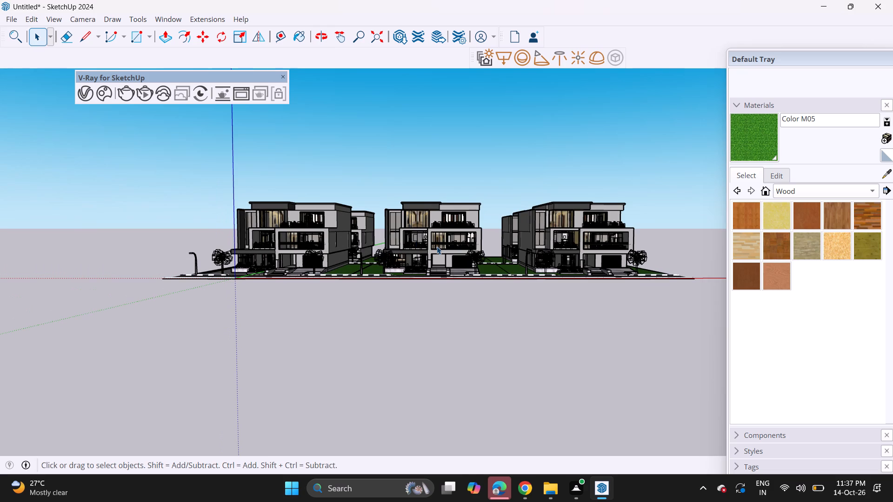
scroll(436, 247, "up", 12)
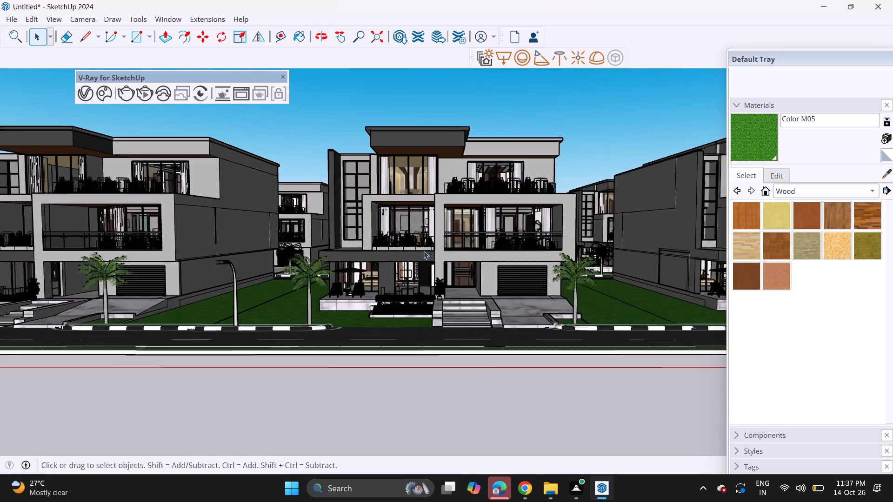
scroll(424, 251, "up", 2)
middle_click_drag(424, 251, 383, 247)
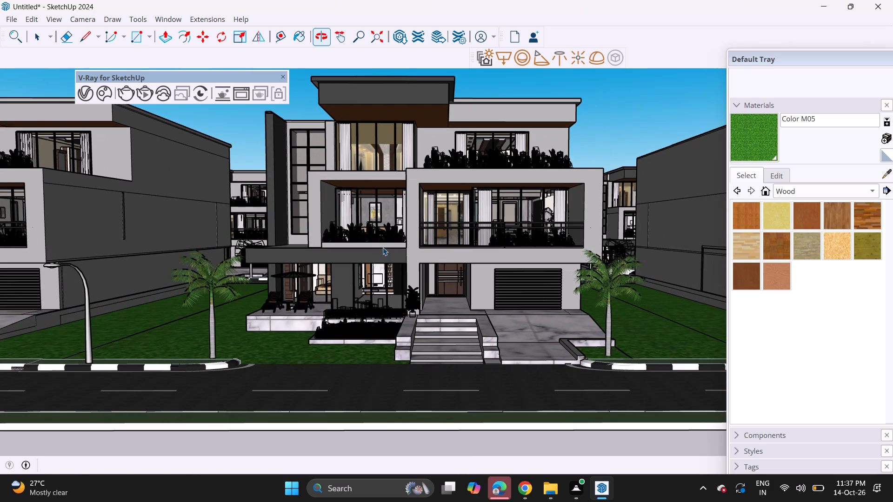
middle_click_drag(383, 247, 384, 236)
scroll(382, 238, "up", 1)
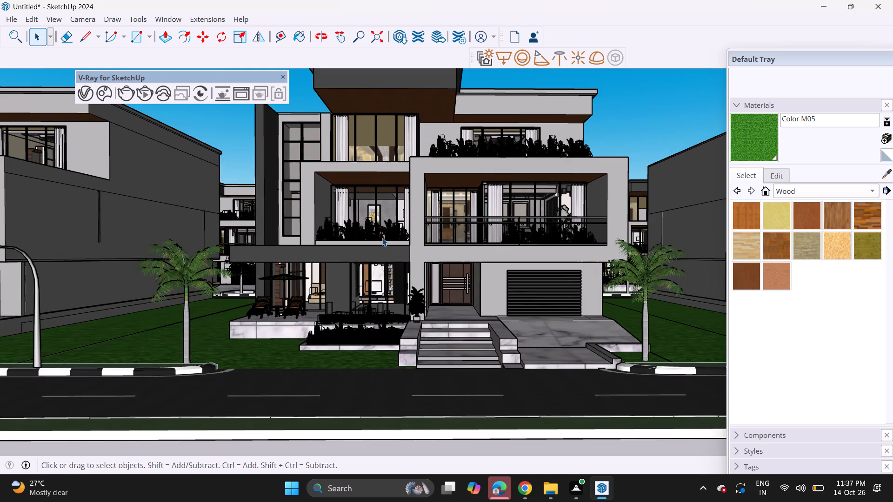
middle_click_drag(382, 238, 339, 261, "shift")
middle_click_drag(339, 261, 356, 257)
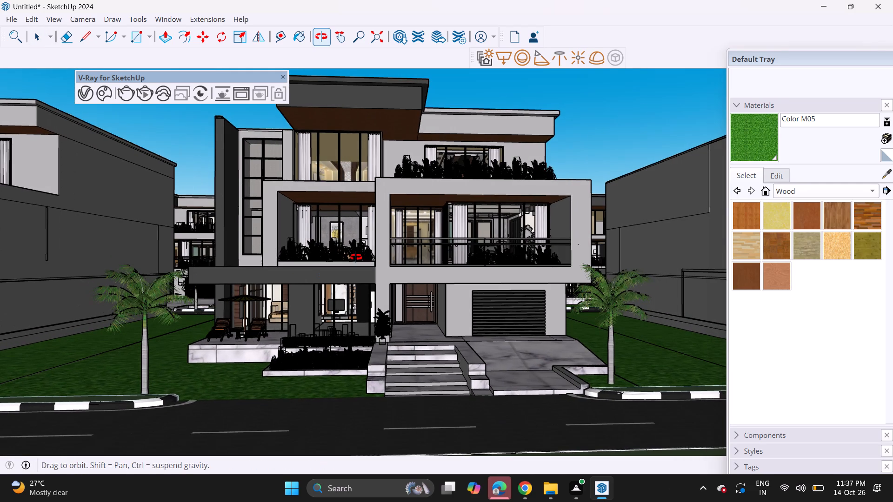
middle_click_drag(356, 257, 349, 256)
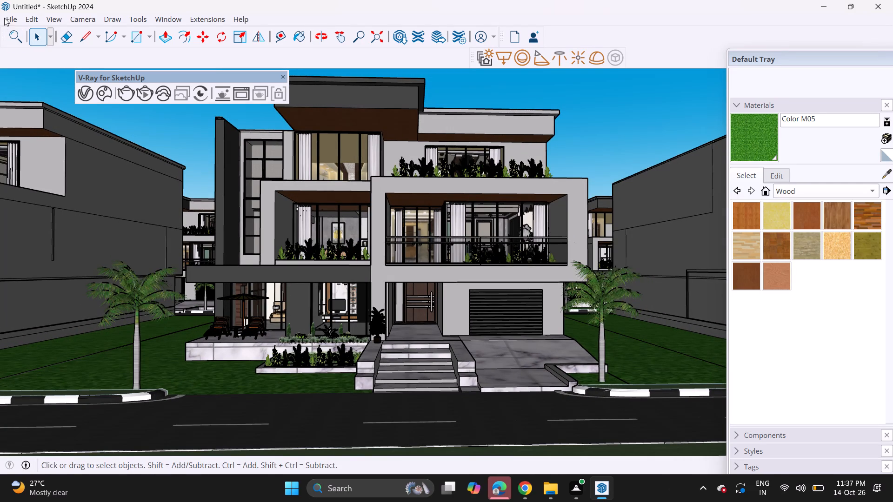
Turn on shadows for the neighbourhood model.
left_click(52, 20)
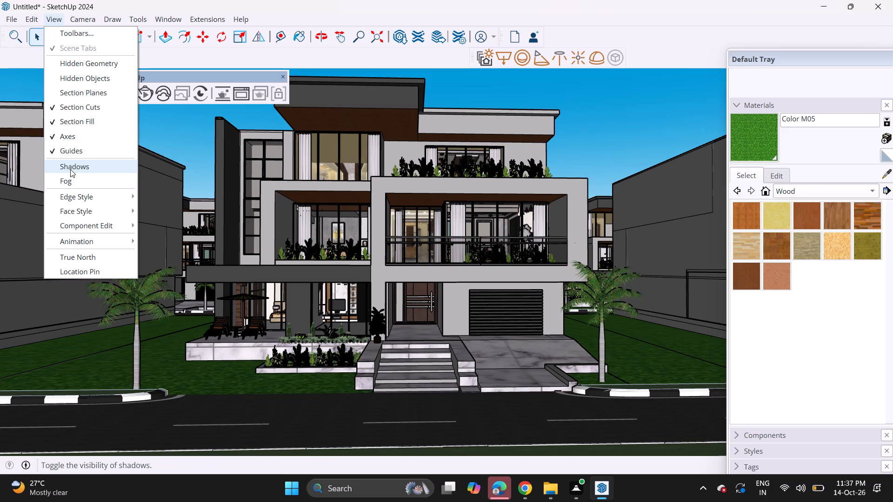
left_click(72, 168)
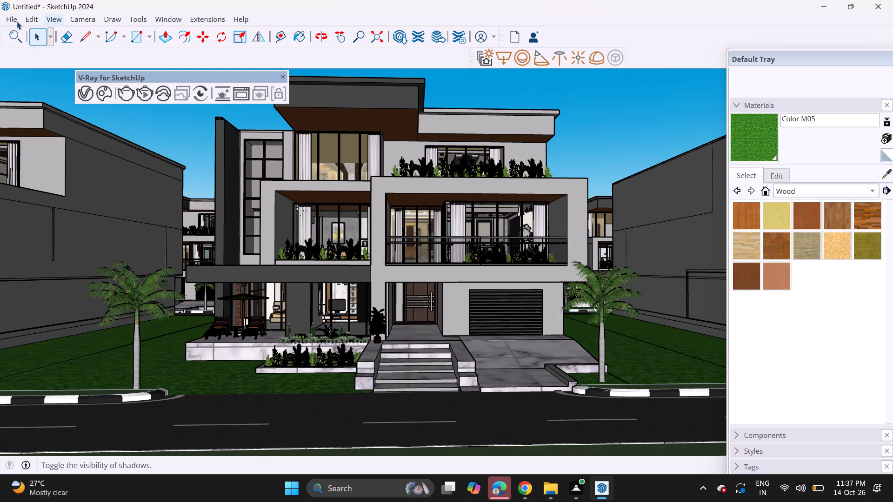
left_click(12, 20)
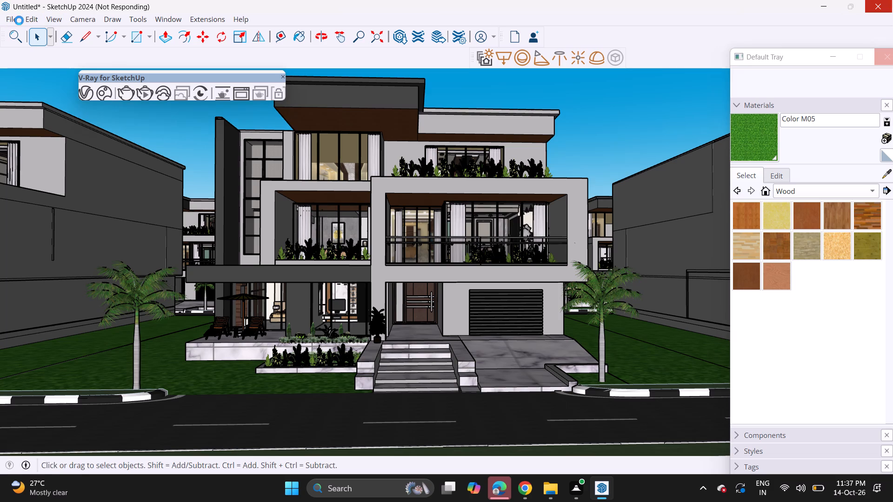
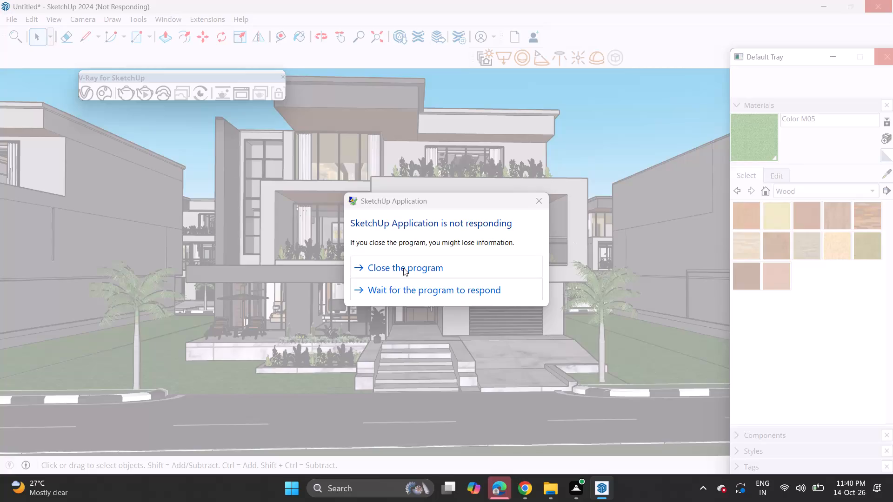
Dismiss the not-responding prompt by choosing to wait for the program to respond, keeping the unsaved villa model open.
left_click(400, 290)
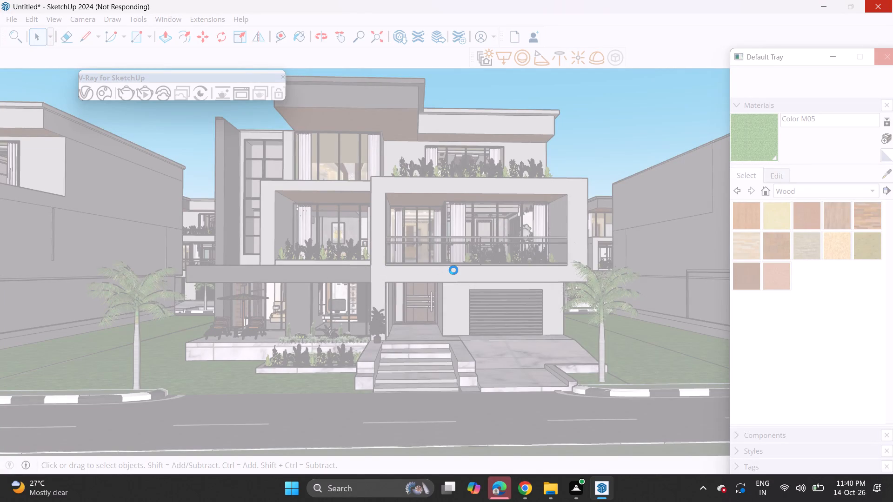
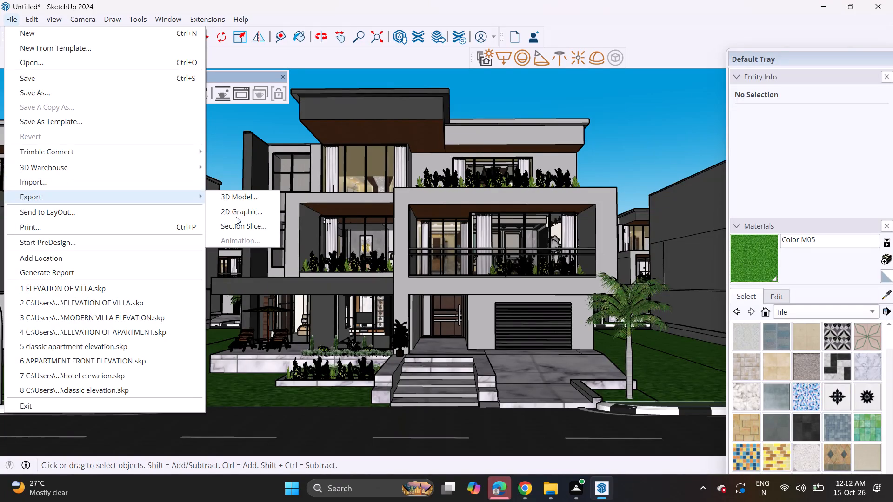
Export the villa's front street view as a PNG image named "luxury villa elevation" into the VAMSHI INTERIOR folder.
left_click(252, 209)
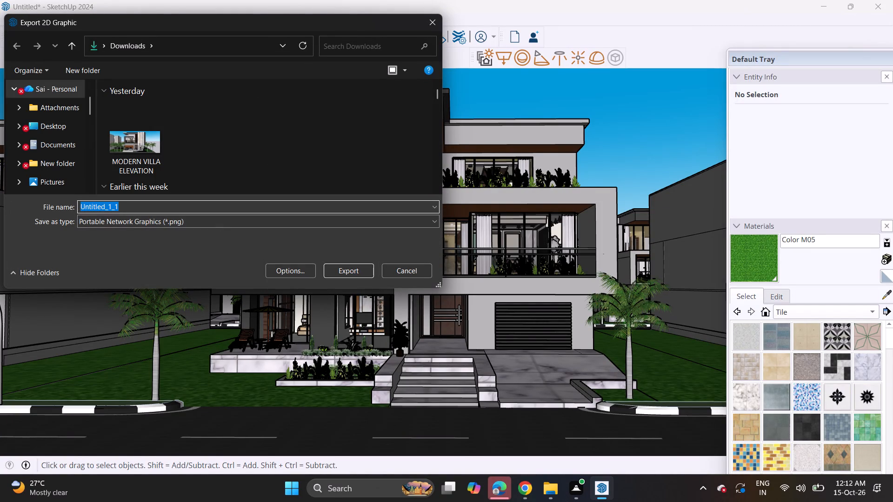
key("BackSpace")
type("luxury")
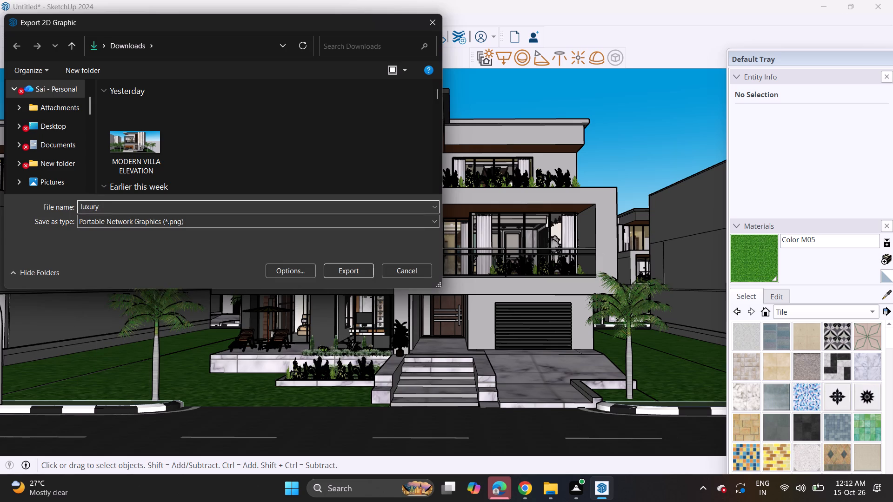
key("space")
type("villa e")
type("levation")
left_click(284, 53)
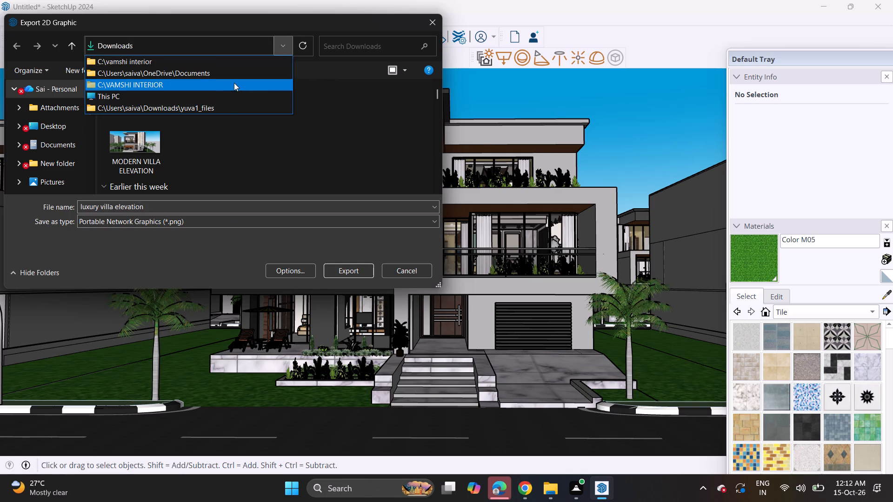
left_click(234, 83)
left_click(338, 266)
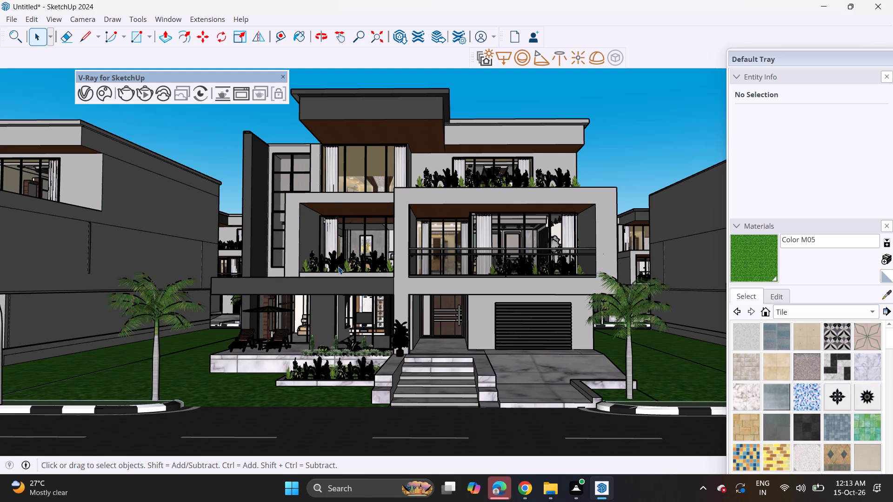
Save the model as a SketchUp file named "luxury villa elevation" in the VAMSHI INTERIOR folder, without the .png ending.
left_click(10, 16)
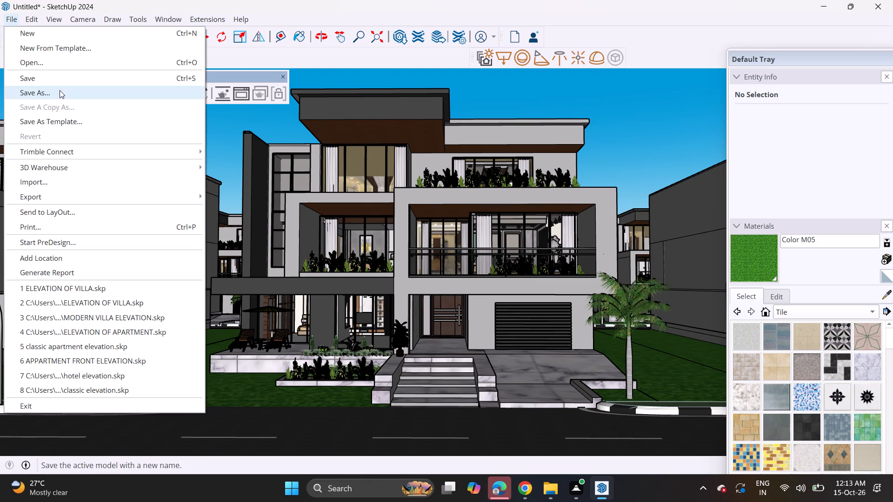
left_click(60, 90)
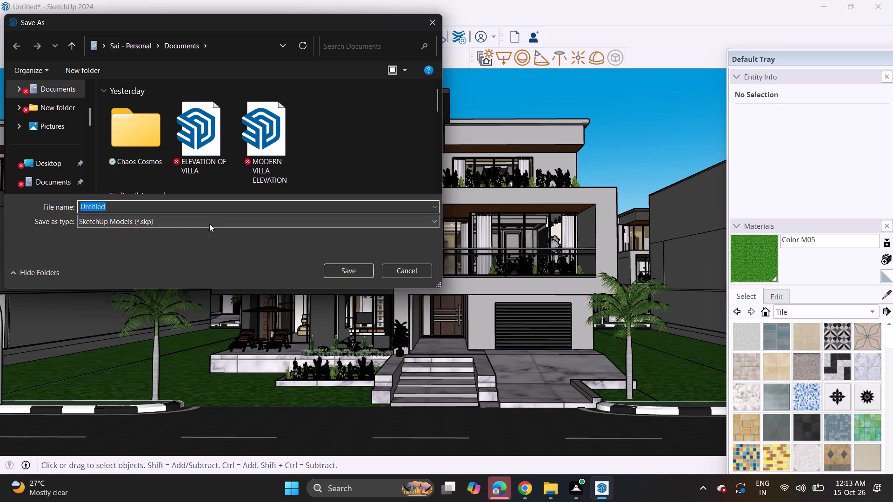
left_click(289, 52)
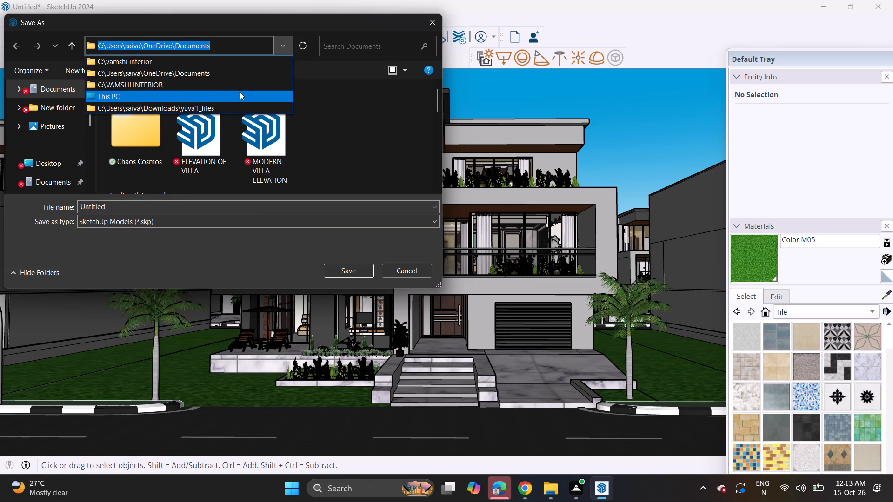
left_click(240, 86)
left_click(178, 204)
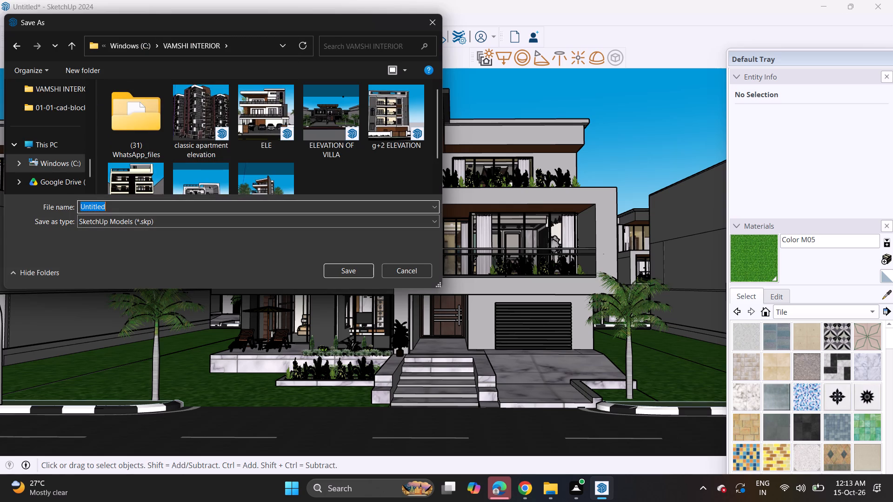
key("BackSpace")
type("lu")
type("xury")
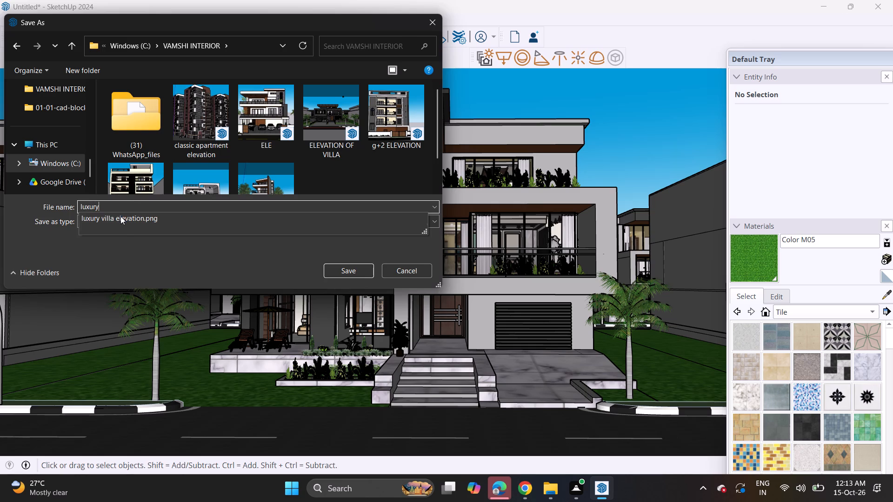
left_click(122, 230)
left_click(127, 225)
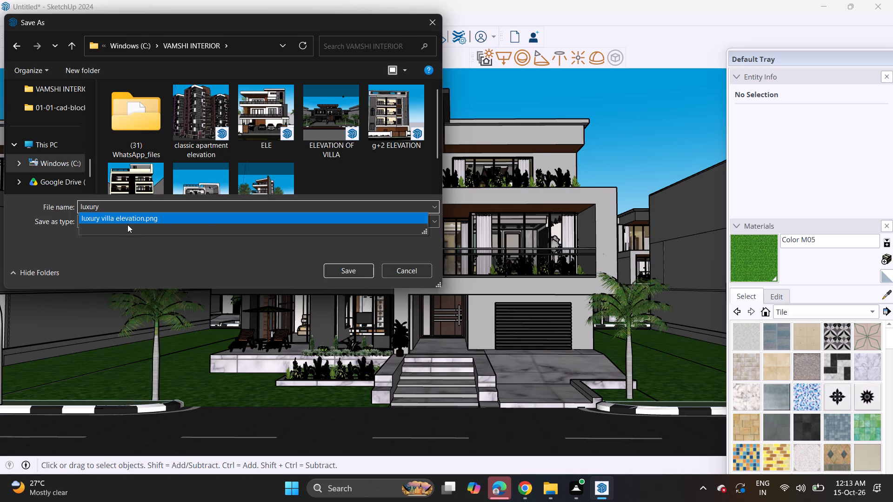
left_click(205, 218)
left_click(157, 200)
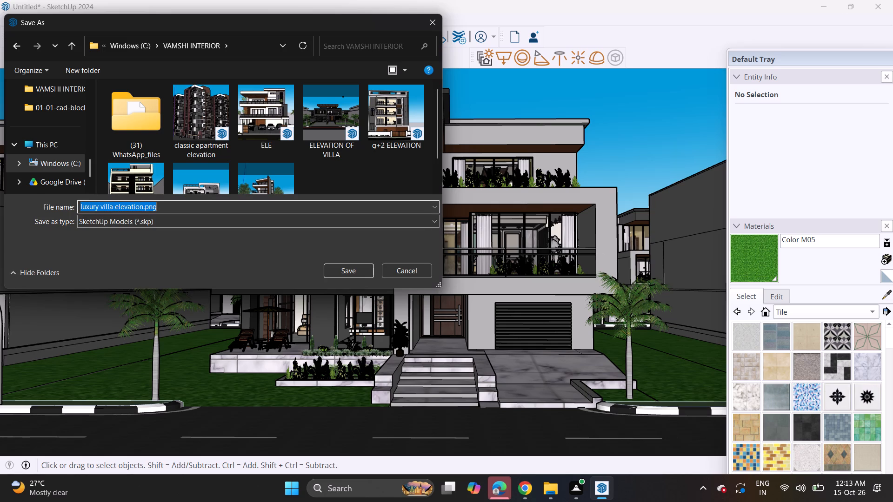
left_click(166, 210)
left_click(166, 210)
key("BackSpace")
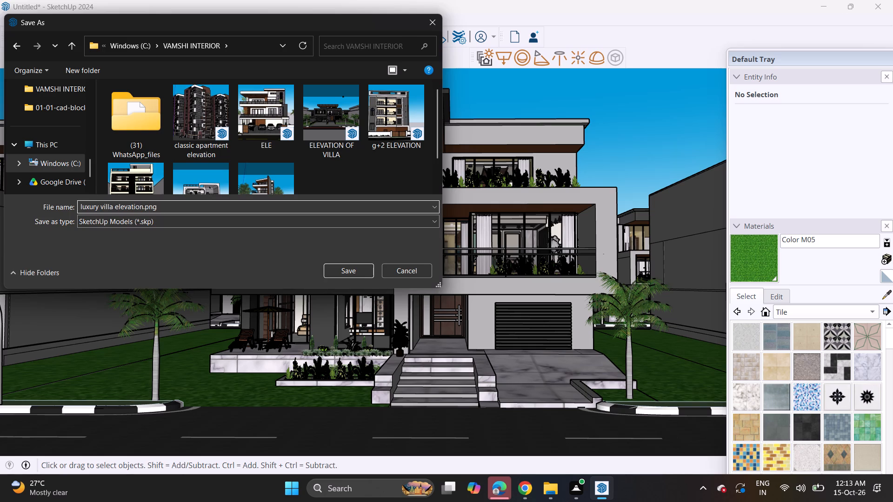
key("BackSpace")
key("BackSpace")
key("BackSpace")
key("Return")
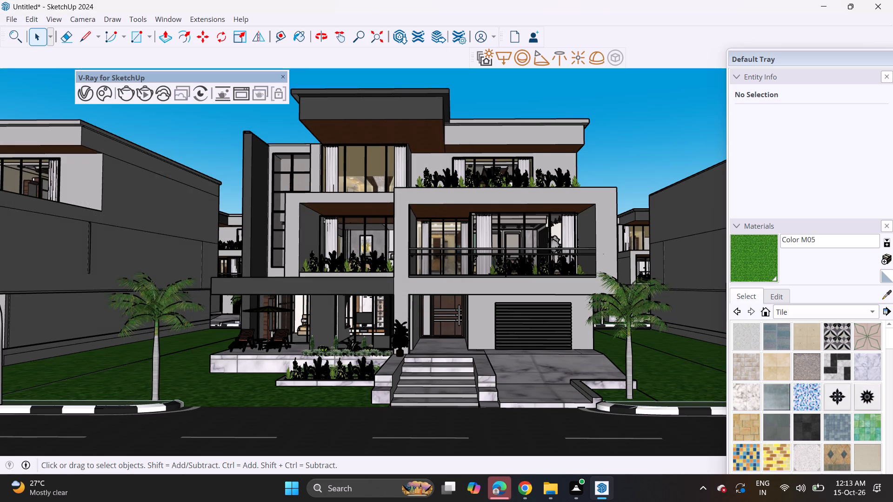
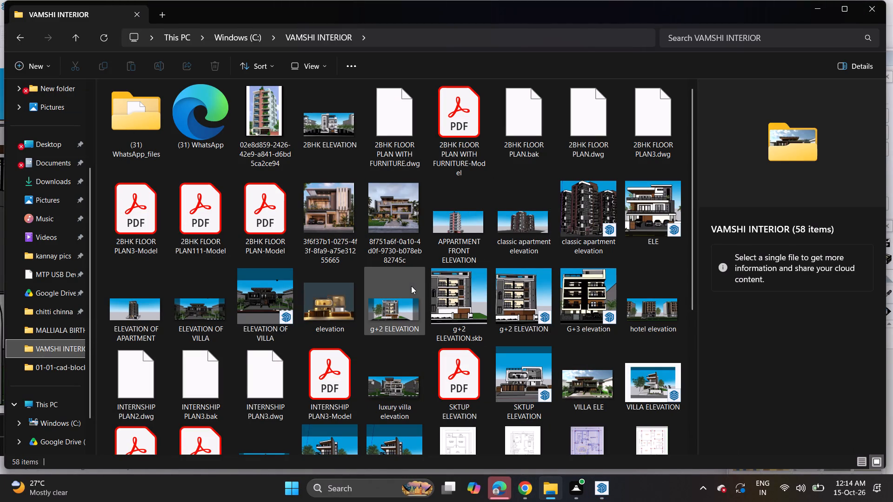
Look through the VAMSHI INTERIOR folder for the saved "luxury villa elevation" image and model files.
scroll(411, 266, "down", 2)
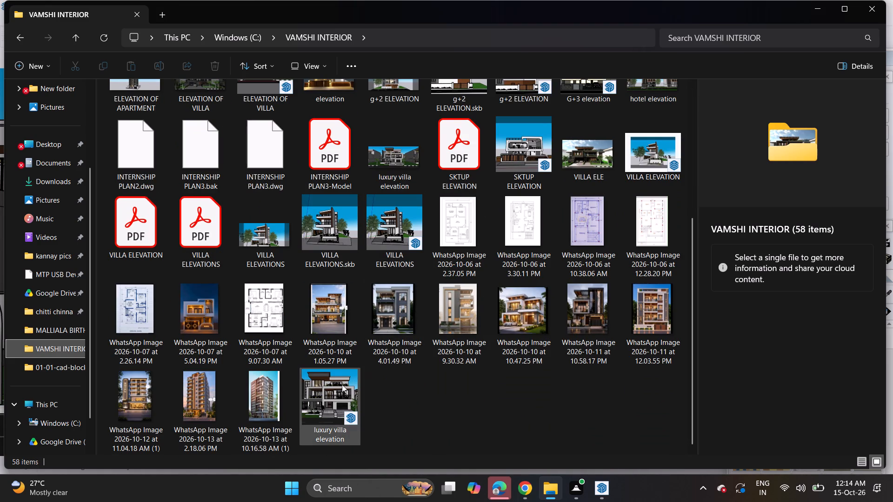
scroll(339, 387, "up", 2)
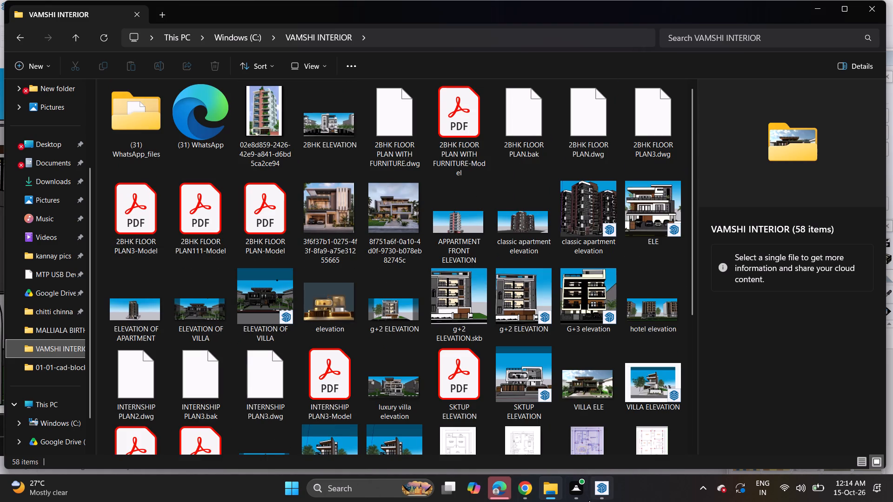
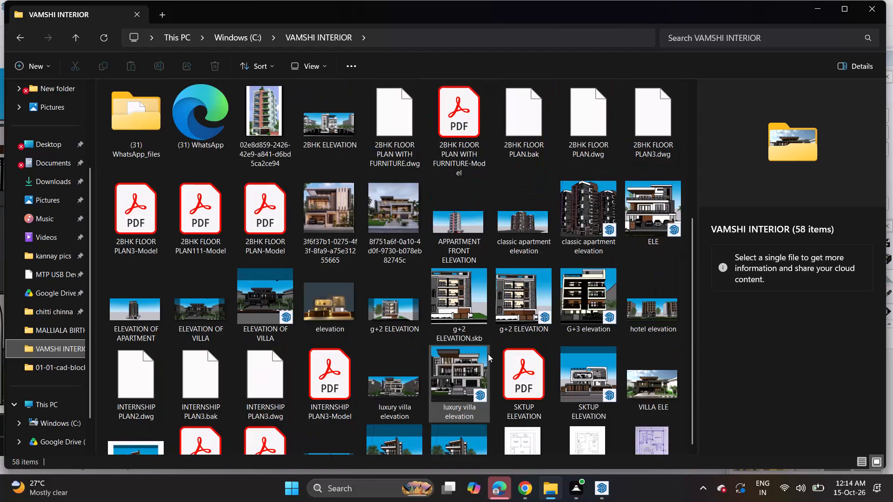
Look through the remaining files at the end of the VAMSHI INTERIOR folder.
scroll(576, 396, "down", 2)
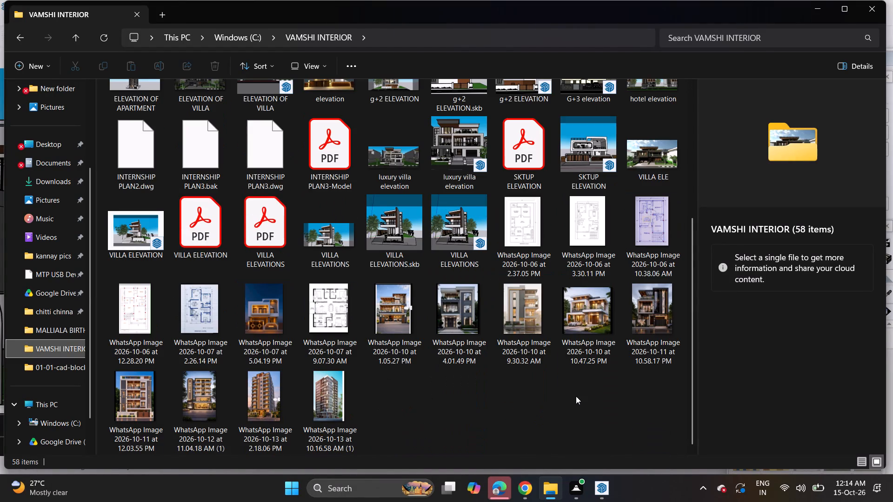
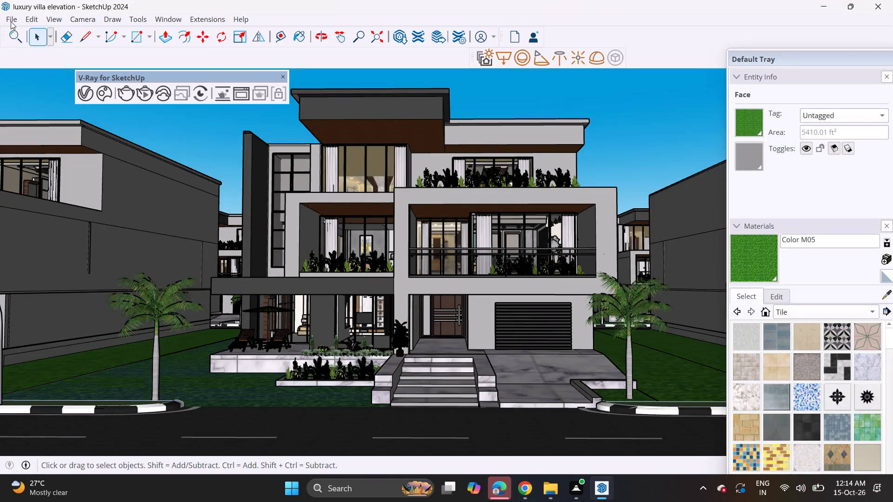
Start importing a model and look through the VAMSHI INTERIOR folder for a suitable file.
left_click(11, 21)
left_click(44, 184)
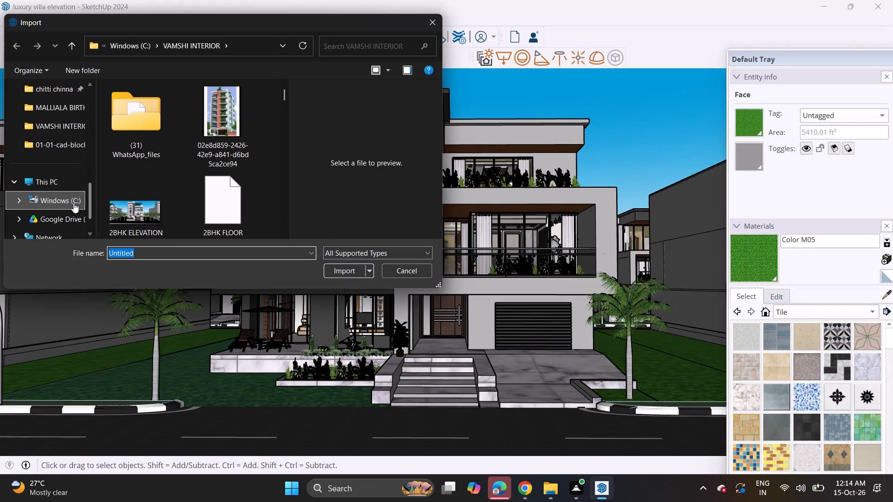
scroll(73, 203, "down", 2)
scroll(65, 171, "up", 1)
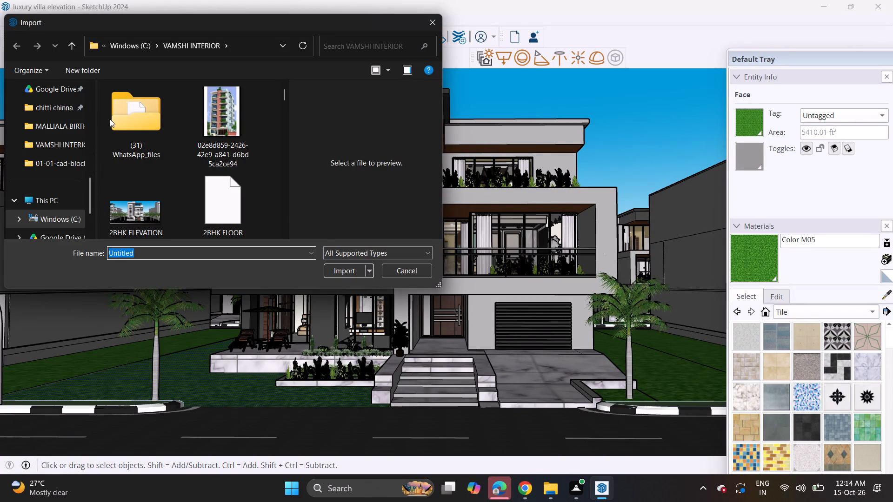
left_click(282, 46)
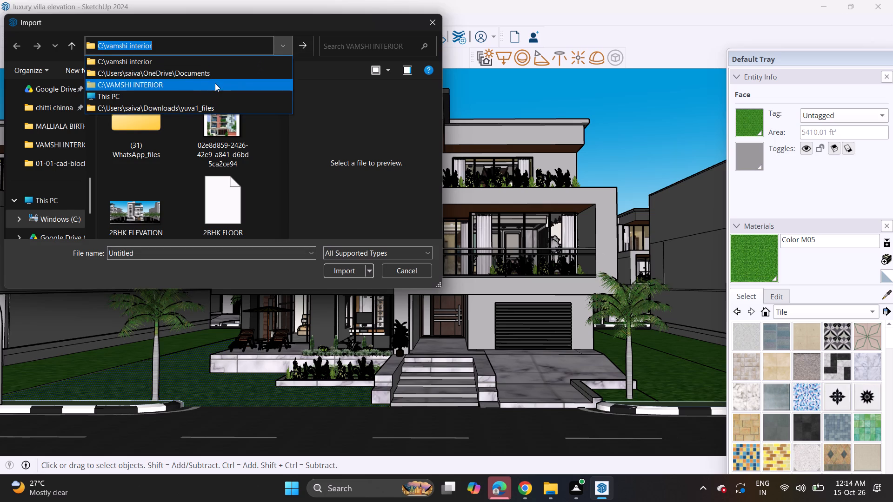
scroll(47, 120, "up", 4)
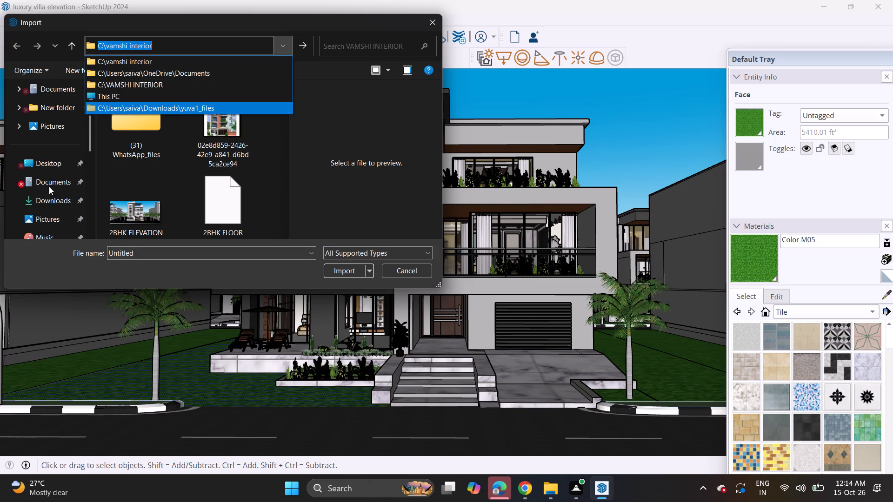
left_click(49, 202)
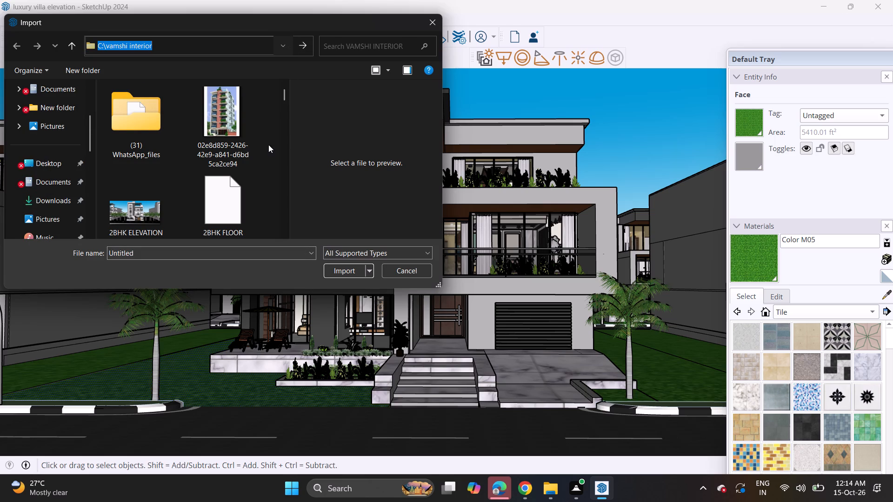
scroll(264, 143, "down", 12)
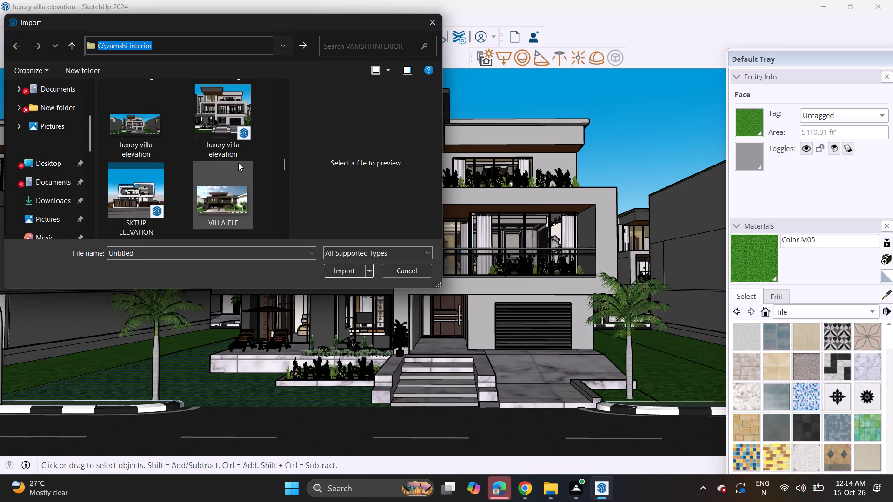
scroll(238, 163, "down", 3)
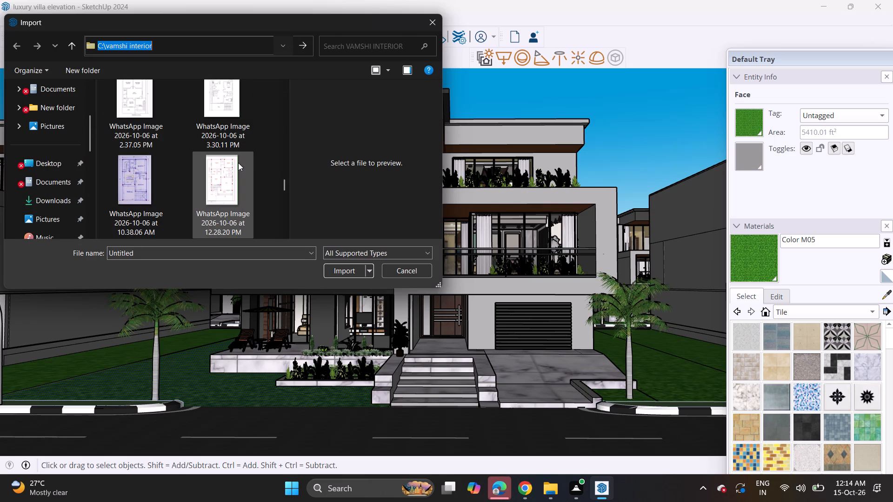
scroll(238, 163, "down", 15)
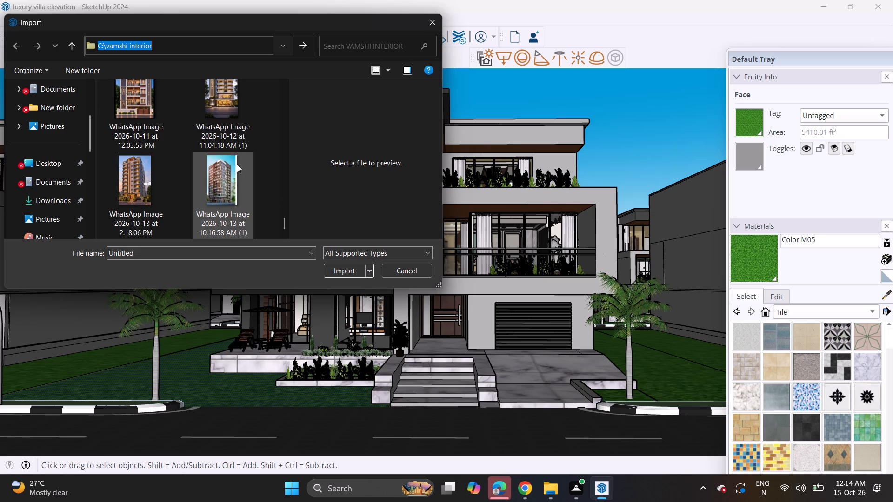
scroll(237, 164, "up", 16)
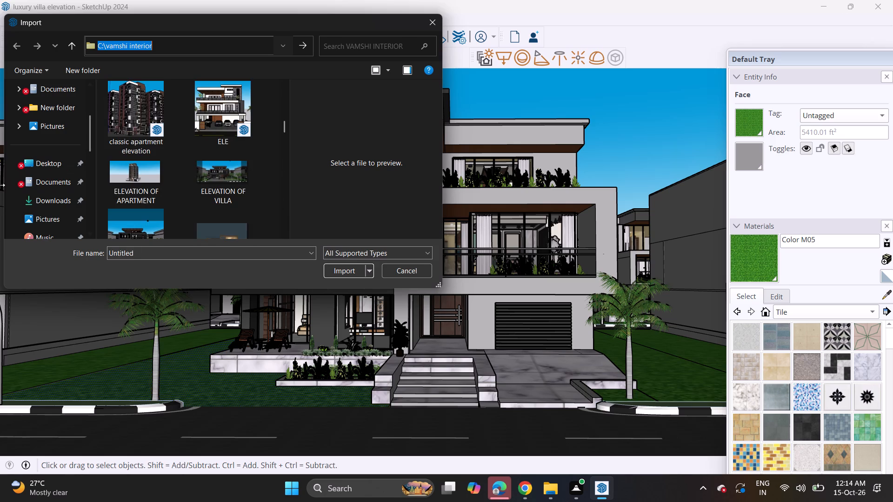
left_click(22, 199)
scroll(213, 164, "down", 4)
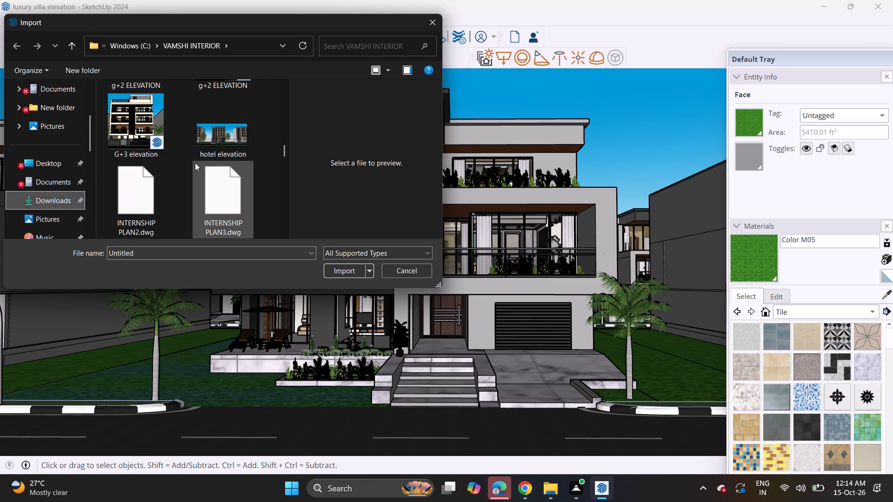
Look through the yuva1_files download folder with larger file previews for an importable model.
left_click(289, 36)
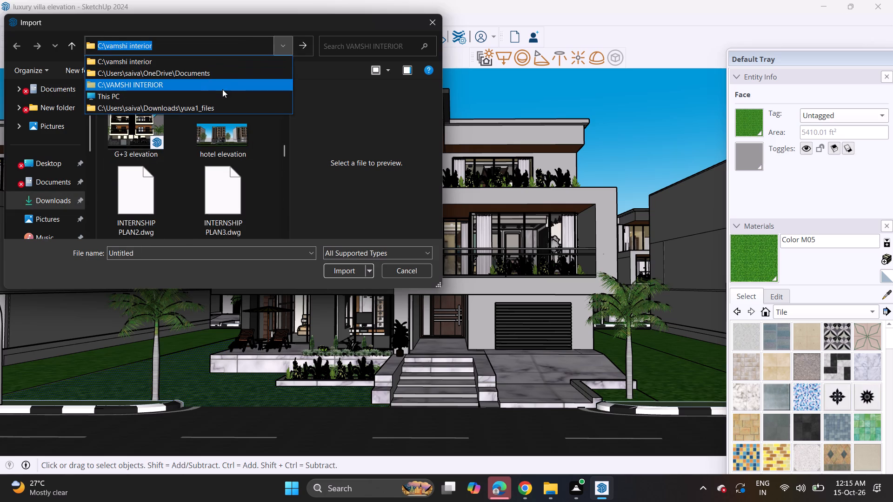
left_click(222, 107)
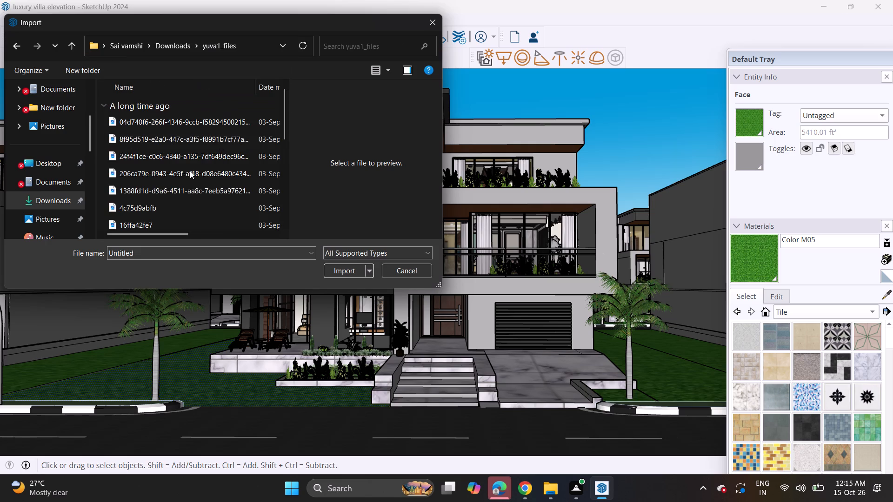
left_click(367, 74)
left_click(374, 72)
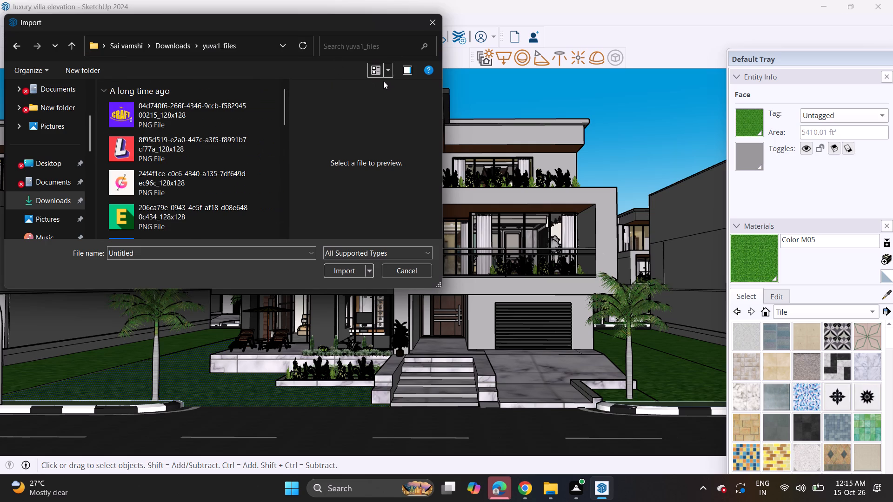
left_click(373, 67)
left_click(403, 72)
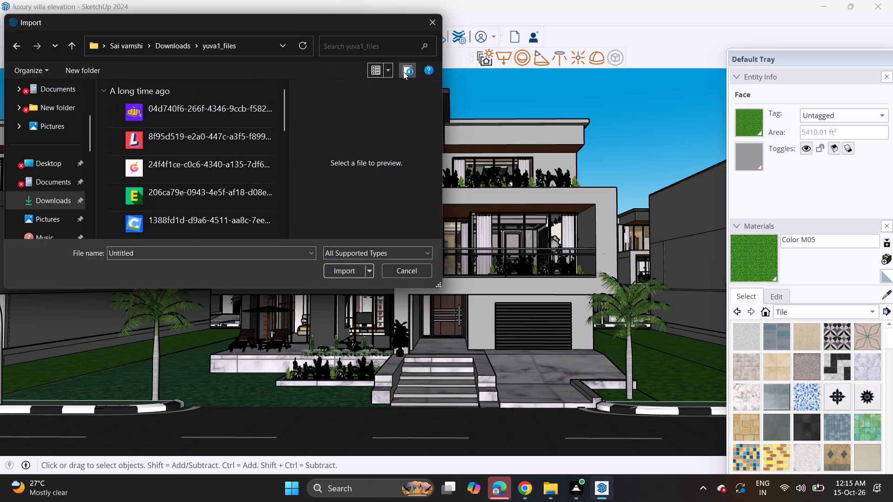
left_click(72, 186)
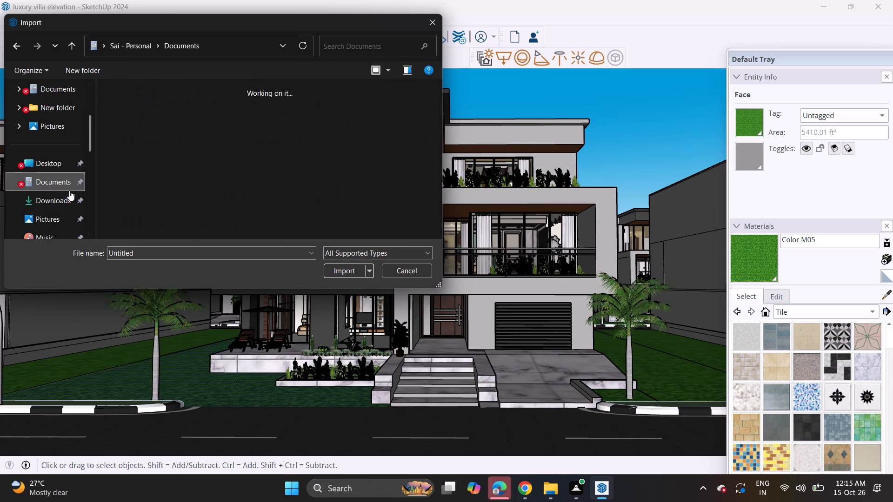
left_click(69, 191)
Import the 002+Bmw+M4+++mat3.4+2017 car from the Downloads folder and place it on the driveway before the garage.
left_click(65, 204)
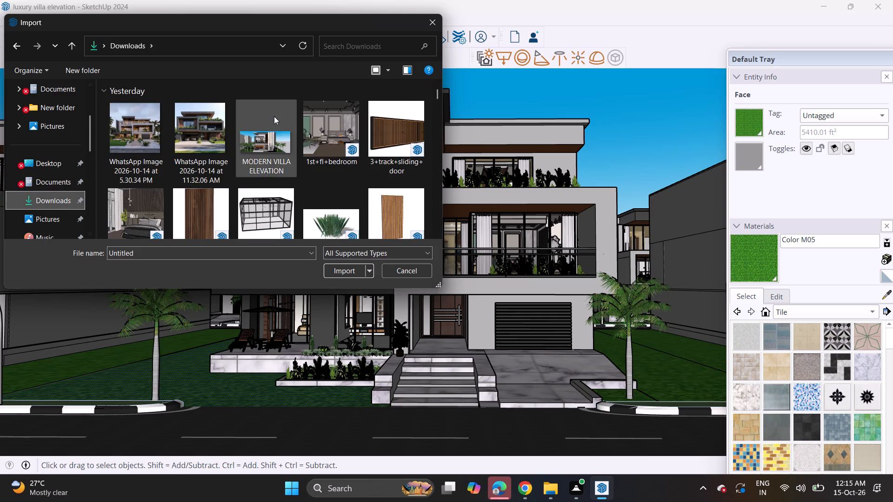
scroll(274, 116, "down", 11)
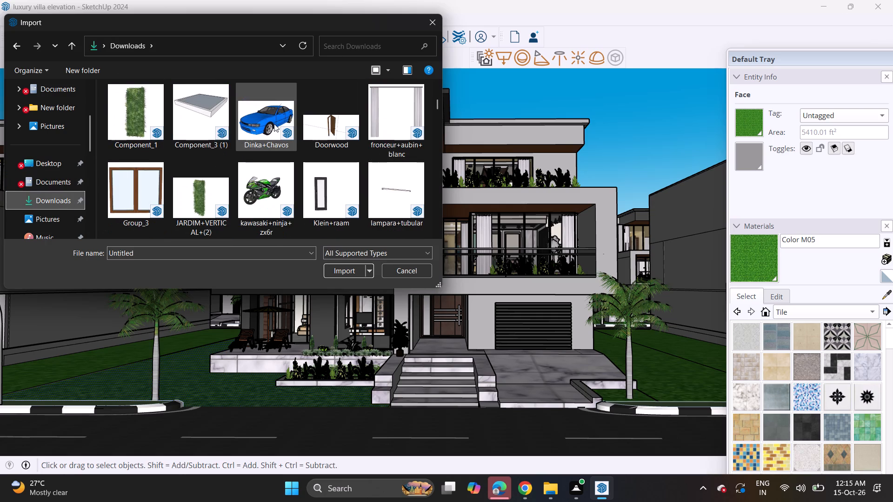
scroll(274, 124, "down", 6)
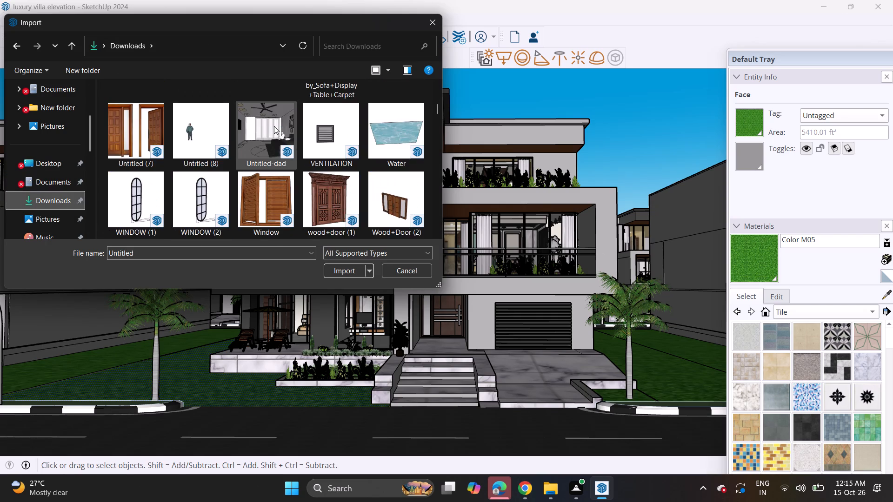
scroll(274, 126, "down", 12)
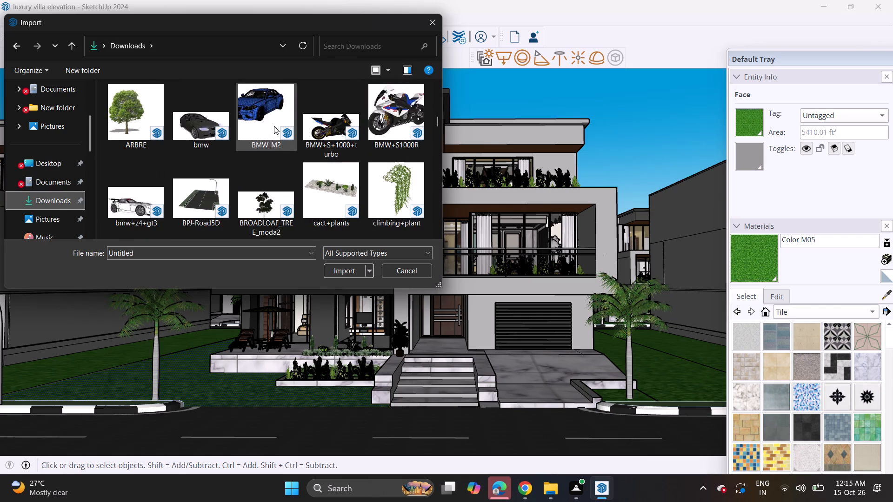
scroll(274, 126, "up", 2)
left_click(399, 98)
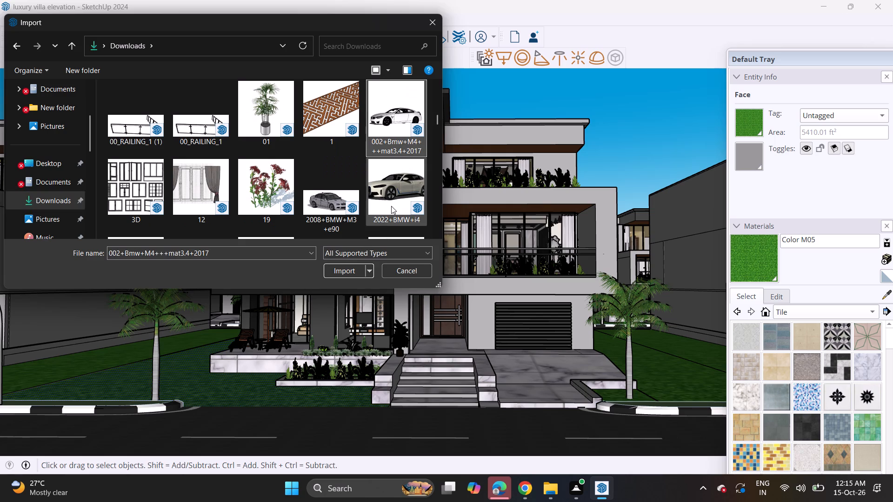
left_click(360, 271)
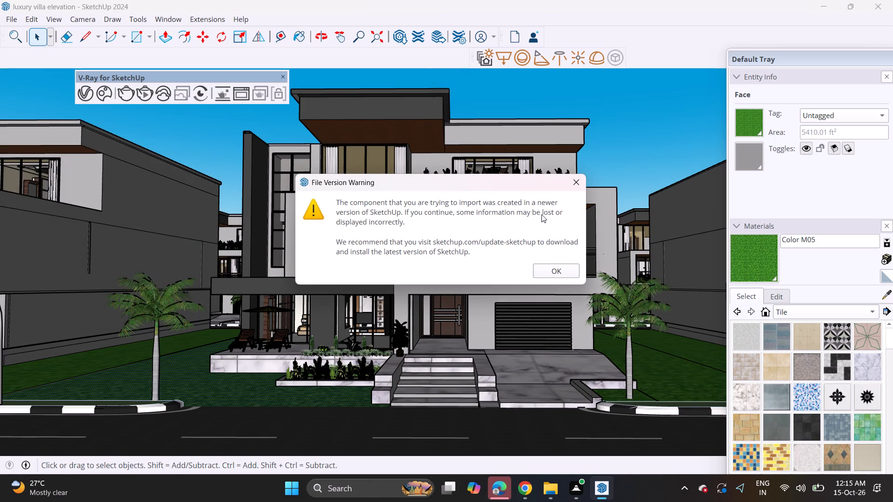
left_click(550, 271)
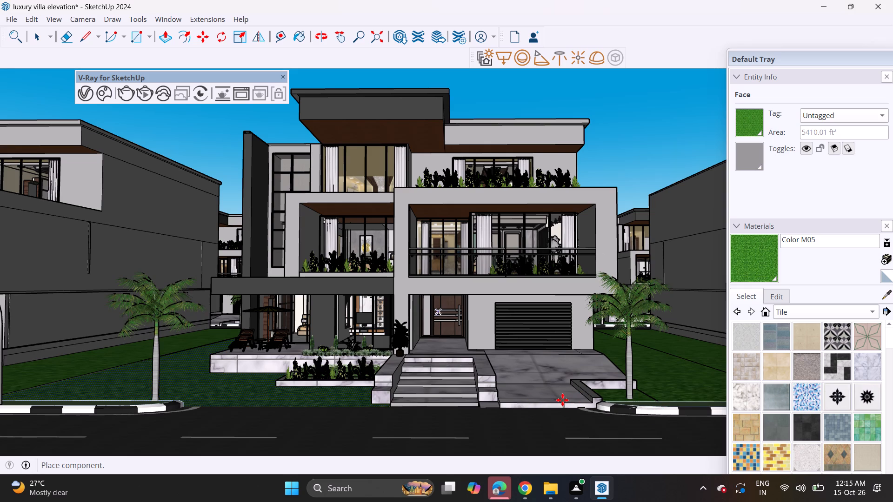
left_click(625, 388)
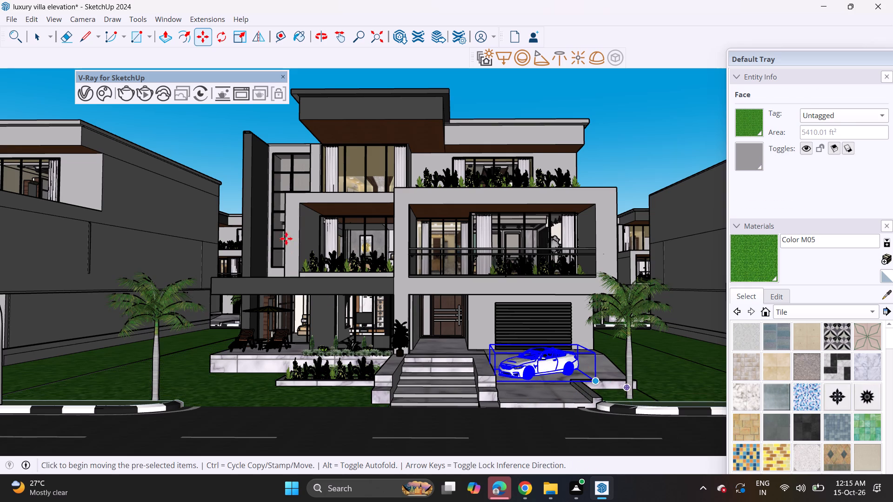
Rotate the car horizontally about a point on the road so its front faces the street.
left_click(215, 39)
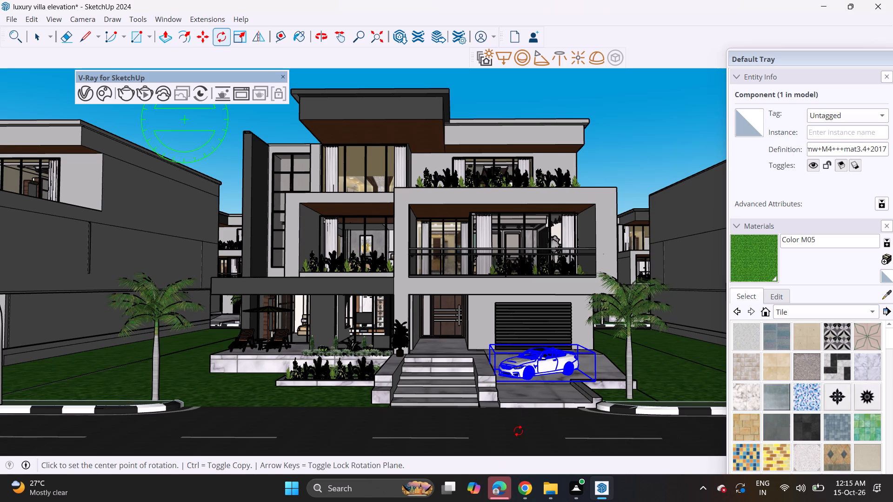
left_click(519, 432)
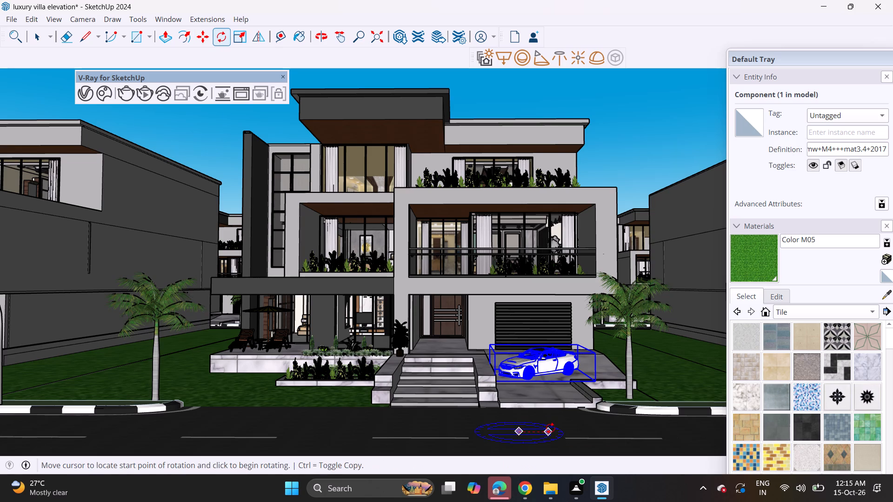
left_click(553, 428)
left_click(549, 416)
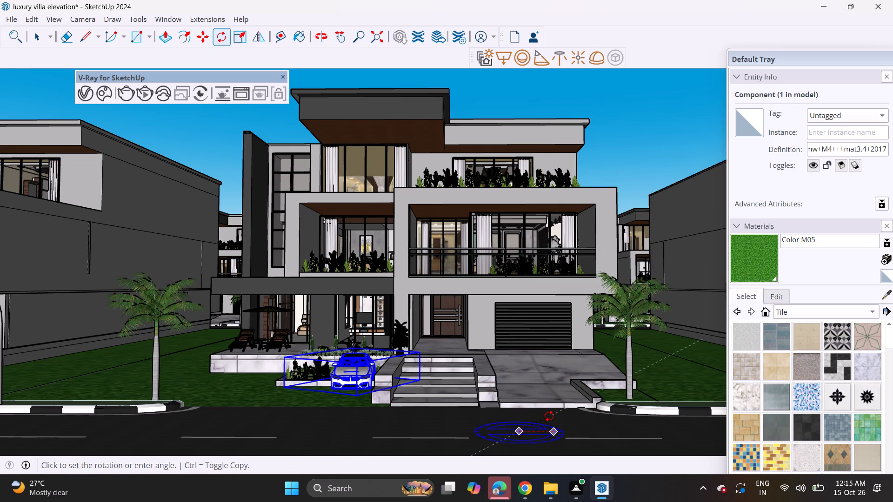
Move the rotated car away from the front planter beside the entrance steps.
left_click(209, 40)
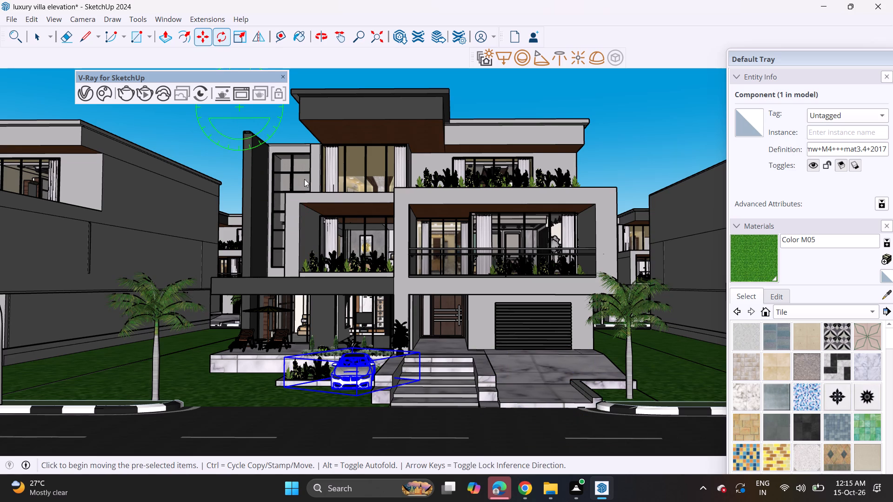
left_click(342, 376)
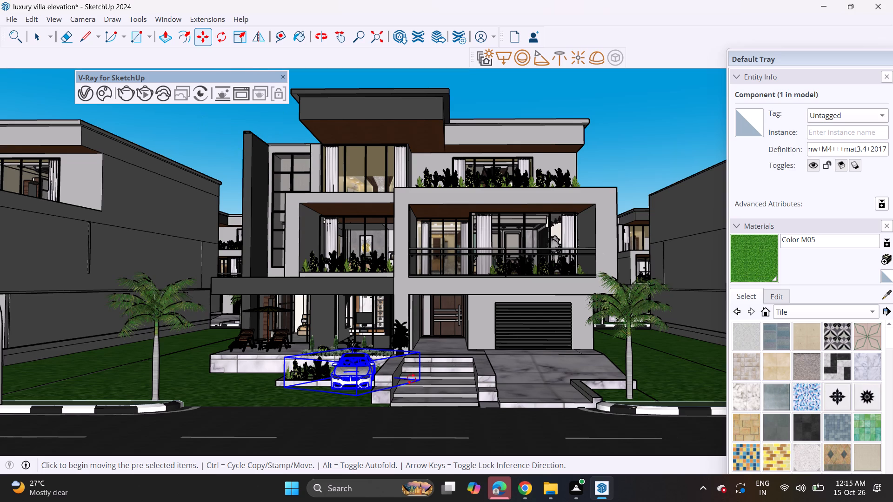